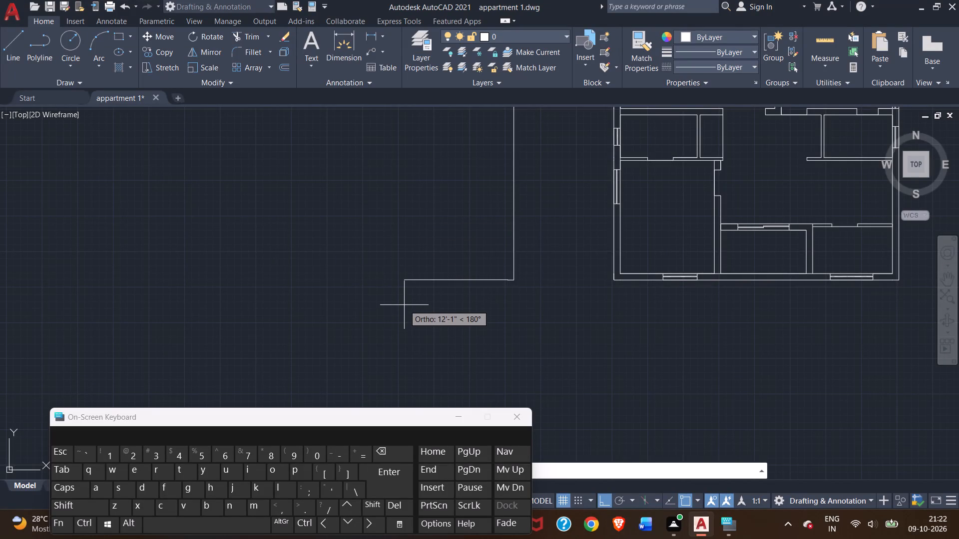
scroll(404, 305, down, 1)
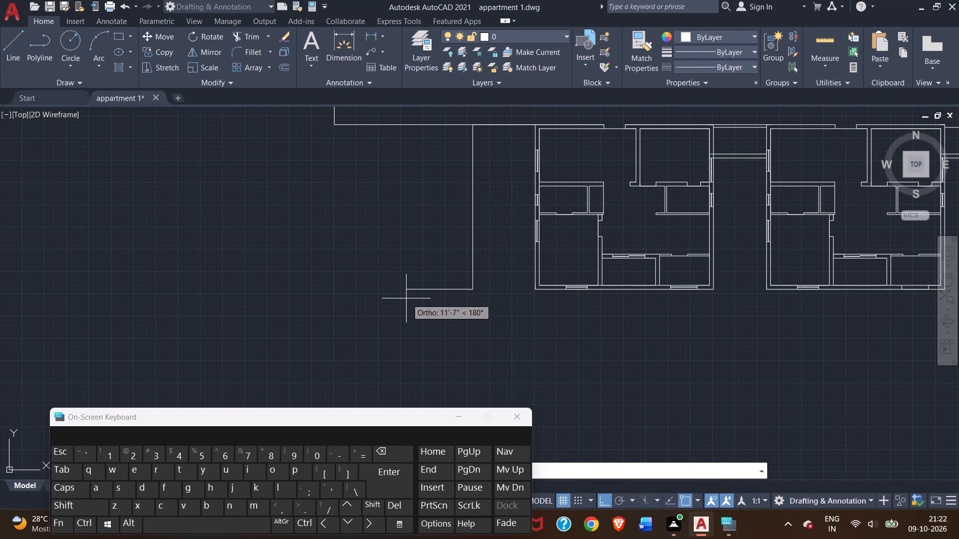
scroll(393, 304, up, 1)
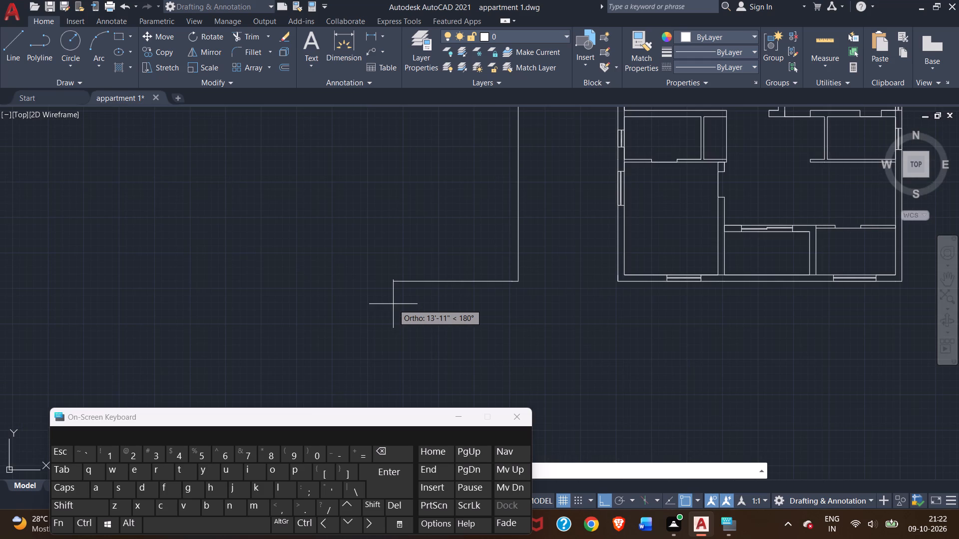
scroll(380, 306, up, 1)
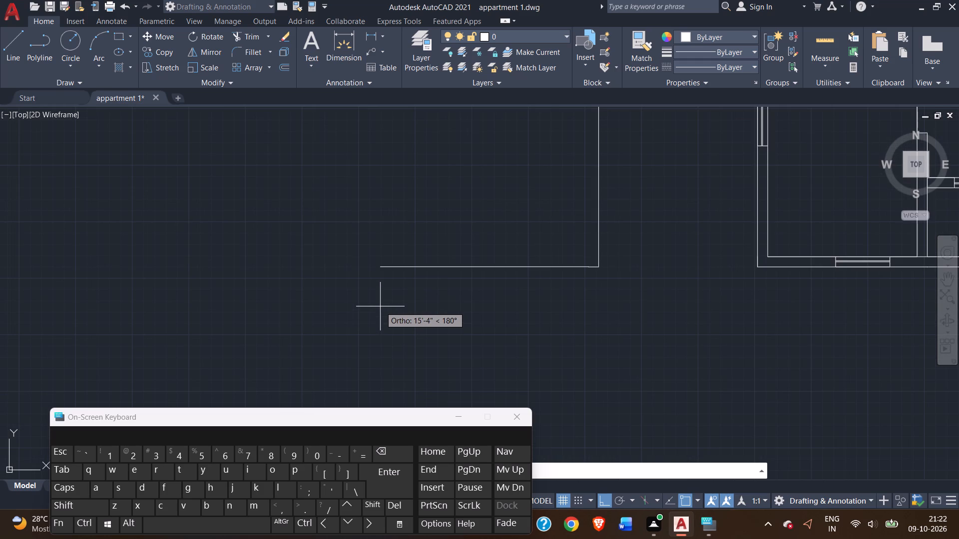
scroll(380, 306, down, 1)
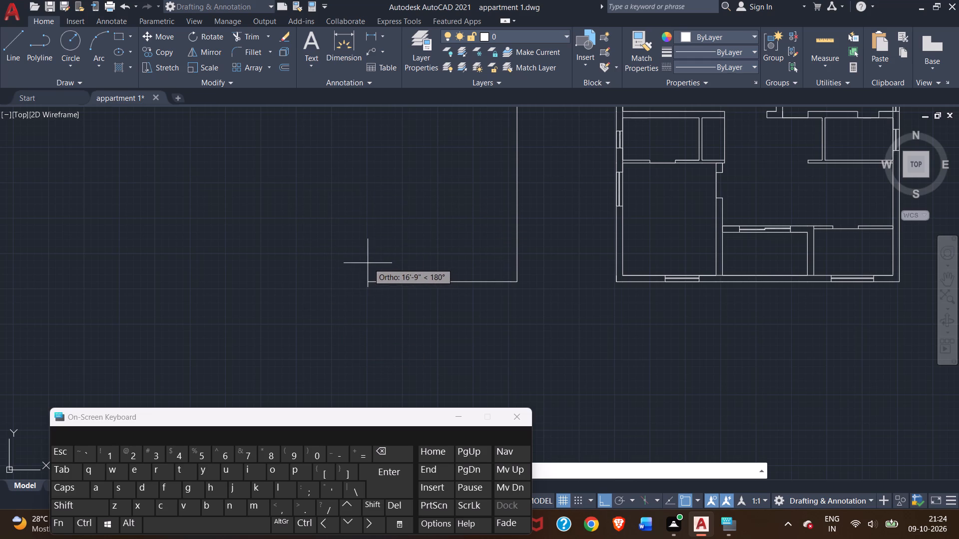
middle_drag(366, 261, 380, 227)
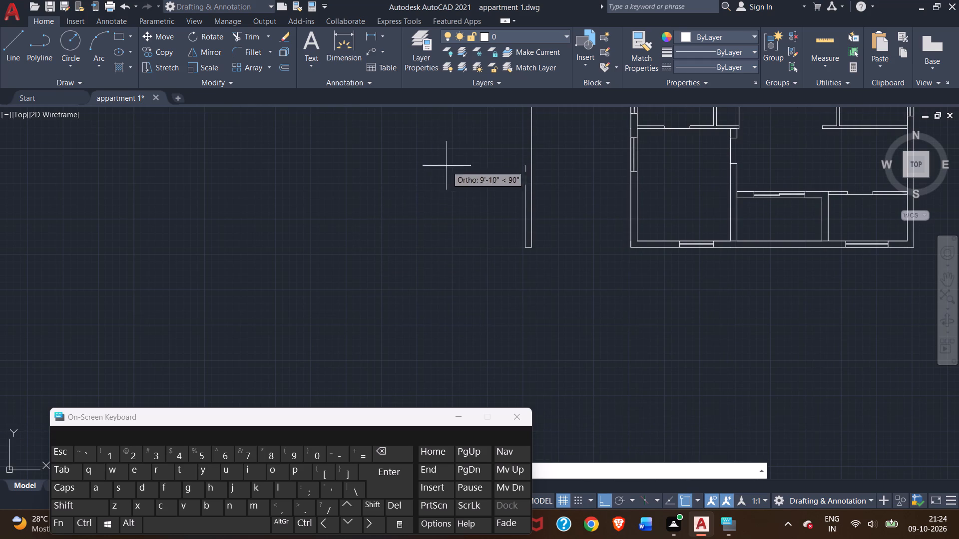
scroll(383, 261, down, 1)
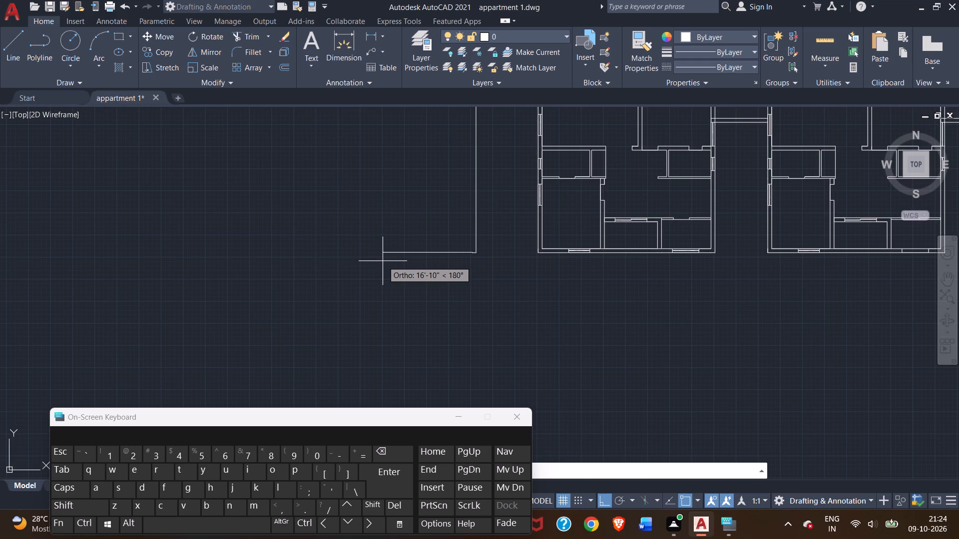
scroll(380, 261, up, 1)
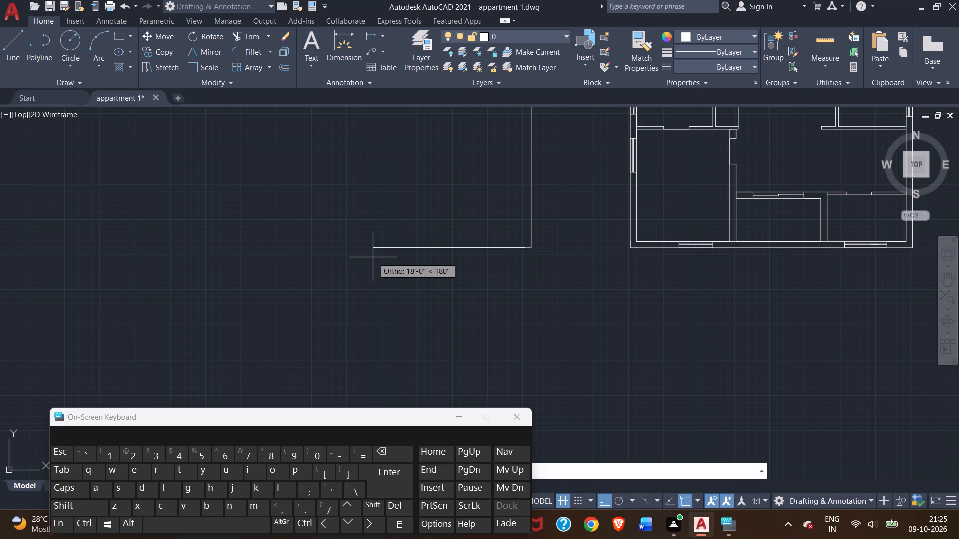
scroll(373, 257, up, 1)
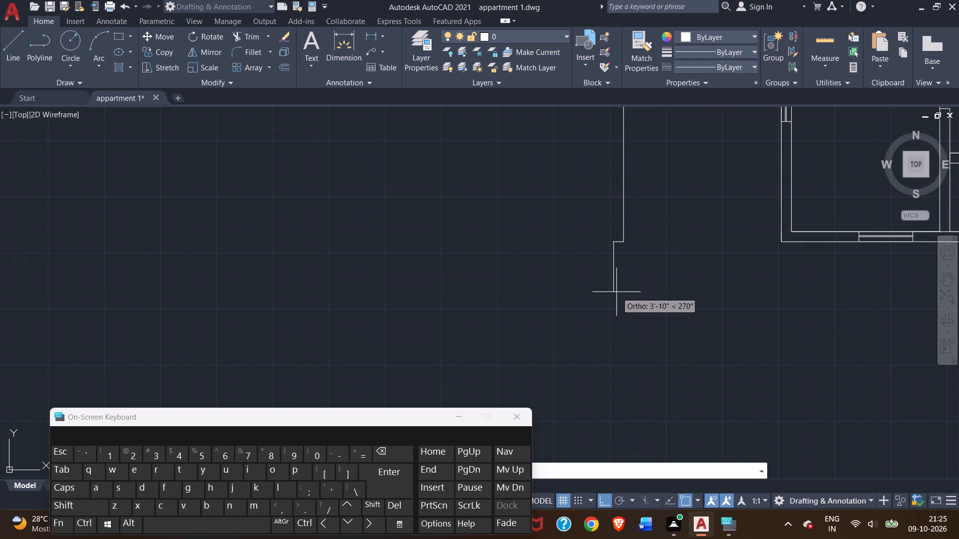
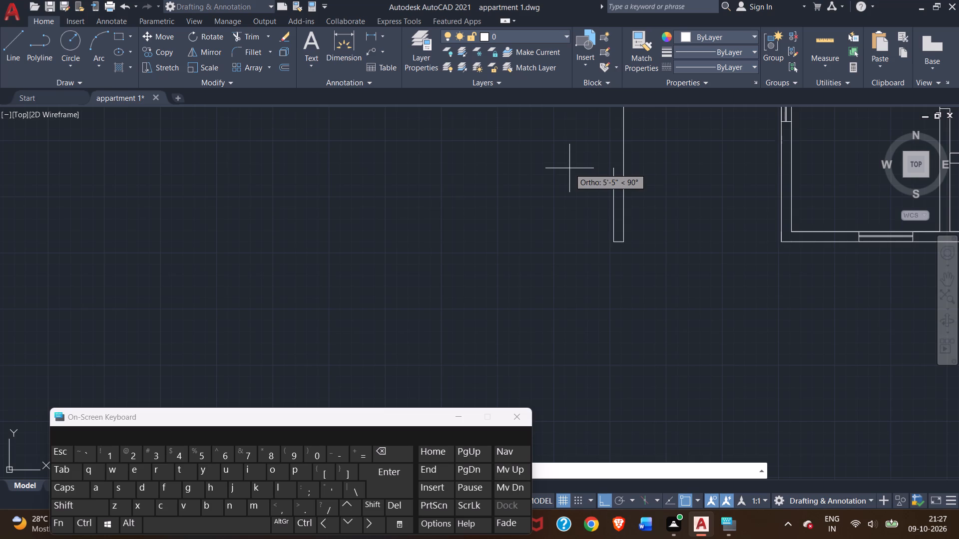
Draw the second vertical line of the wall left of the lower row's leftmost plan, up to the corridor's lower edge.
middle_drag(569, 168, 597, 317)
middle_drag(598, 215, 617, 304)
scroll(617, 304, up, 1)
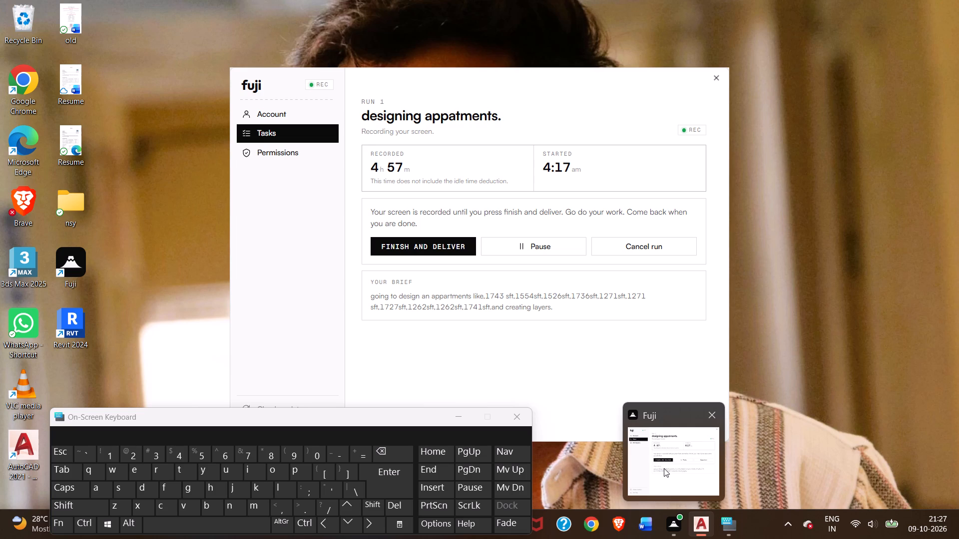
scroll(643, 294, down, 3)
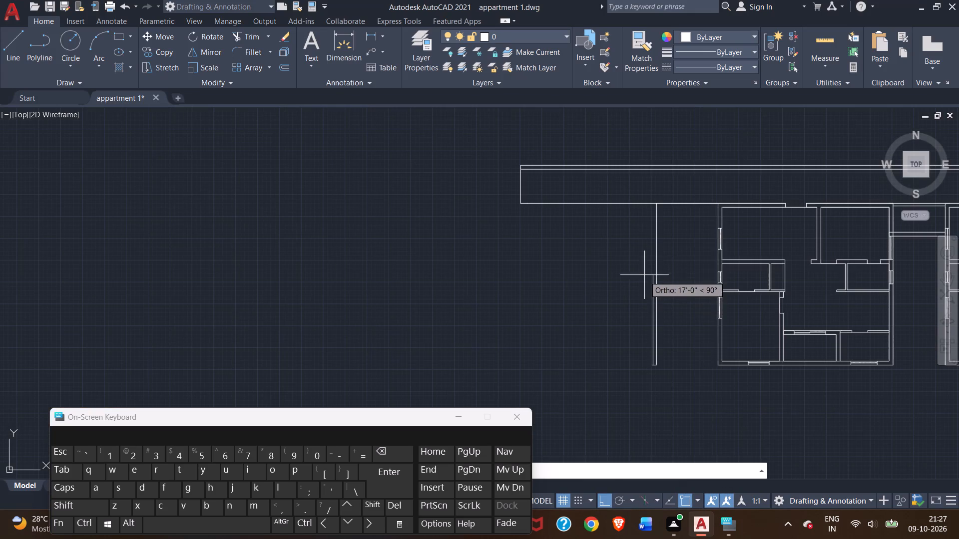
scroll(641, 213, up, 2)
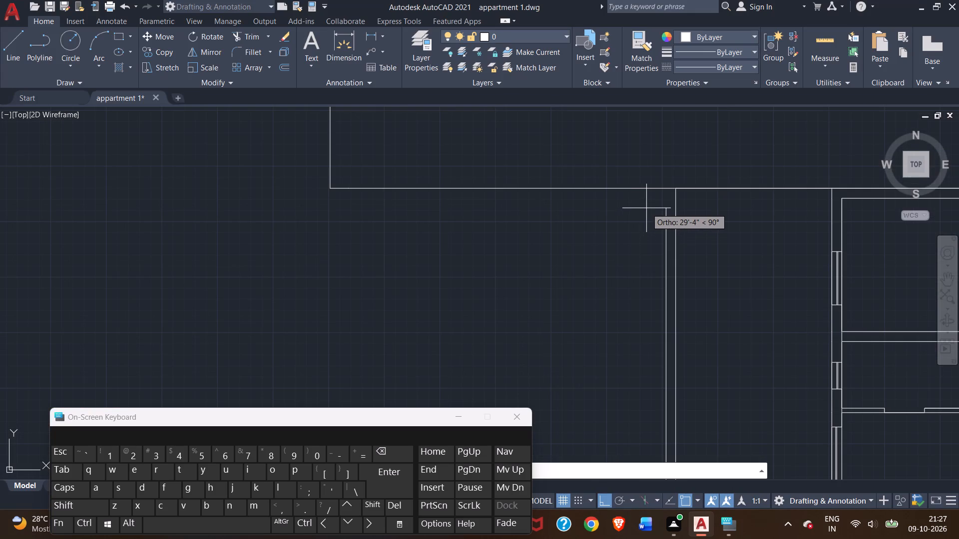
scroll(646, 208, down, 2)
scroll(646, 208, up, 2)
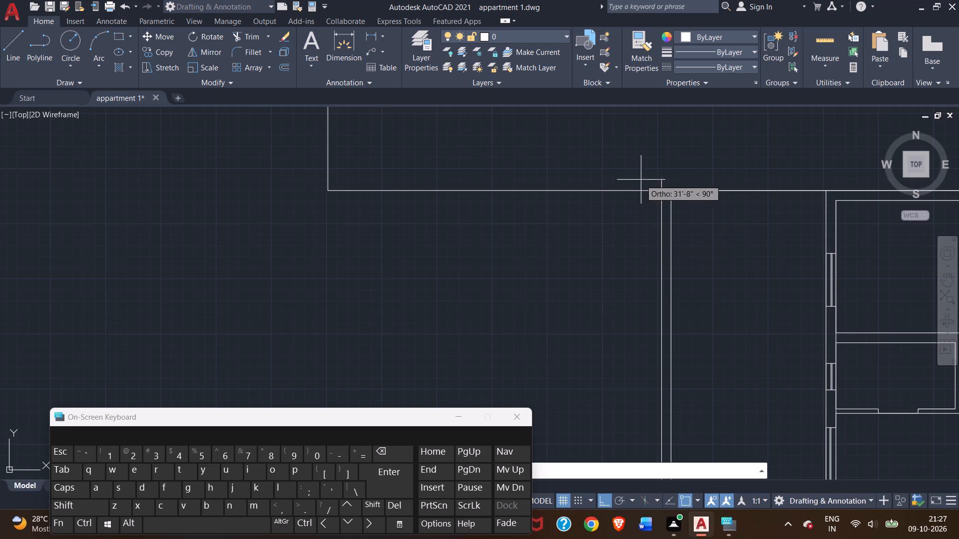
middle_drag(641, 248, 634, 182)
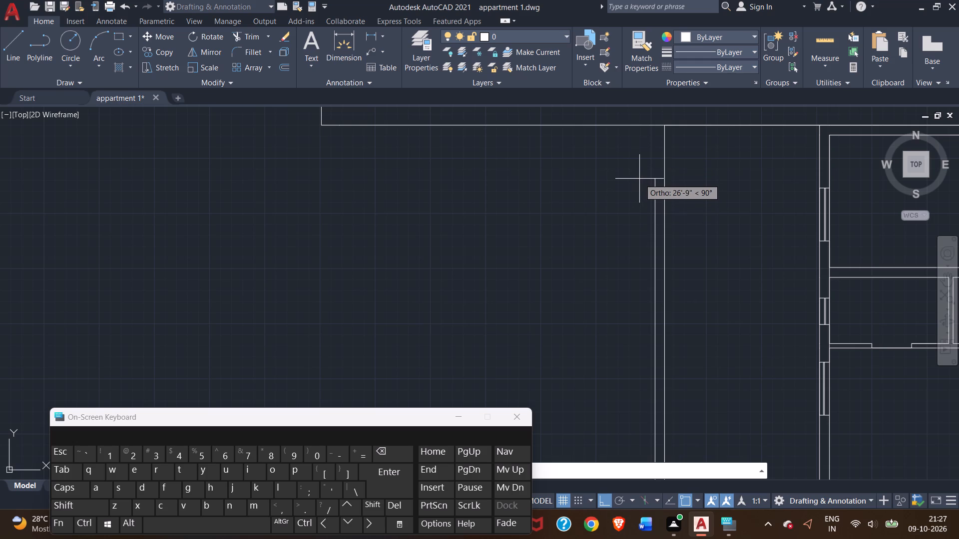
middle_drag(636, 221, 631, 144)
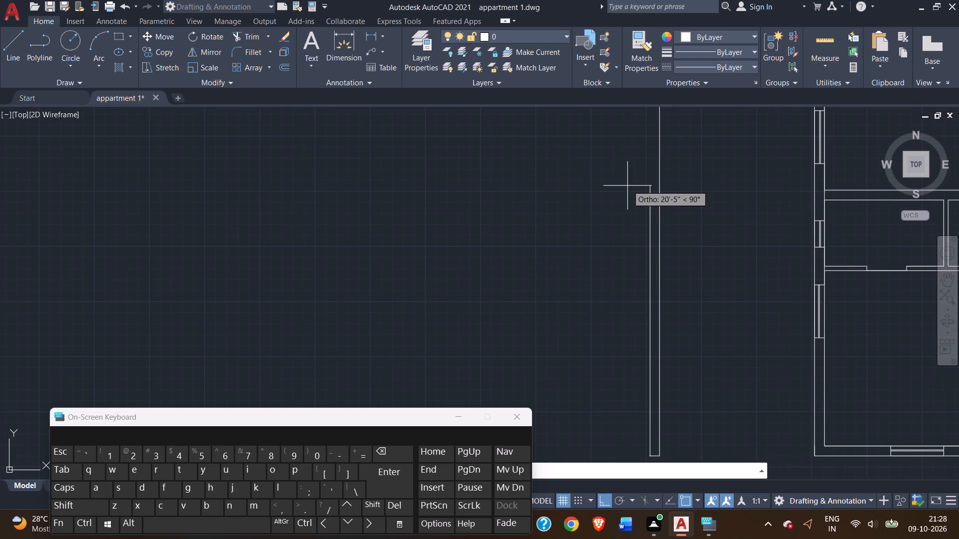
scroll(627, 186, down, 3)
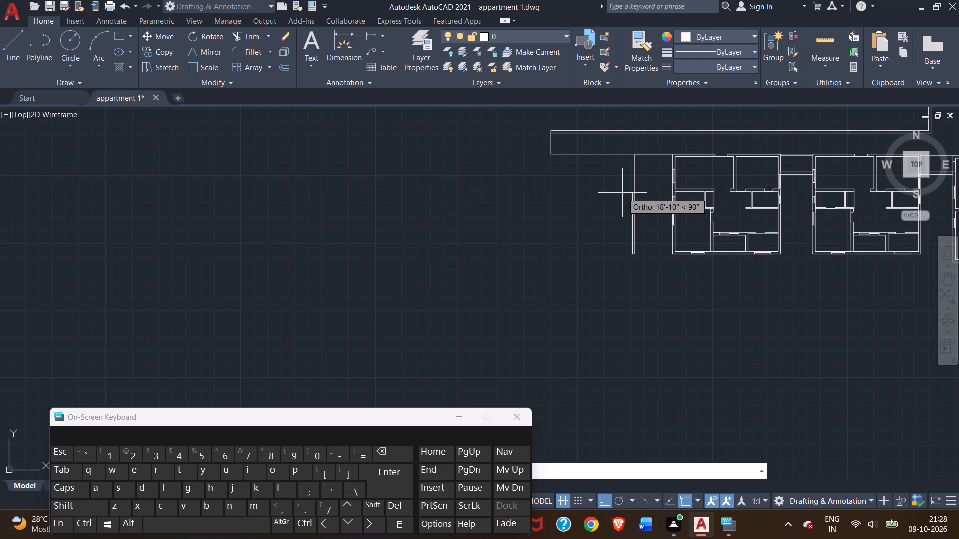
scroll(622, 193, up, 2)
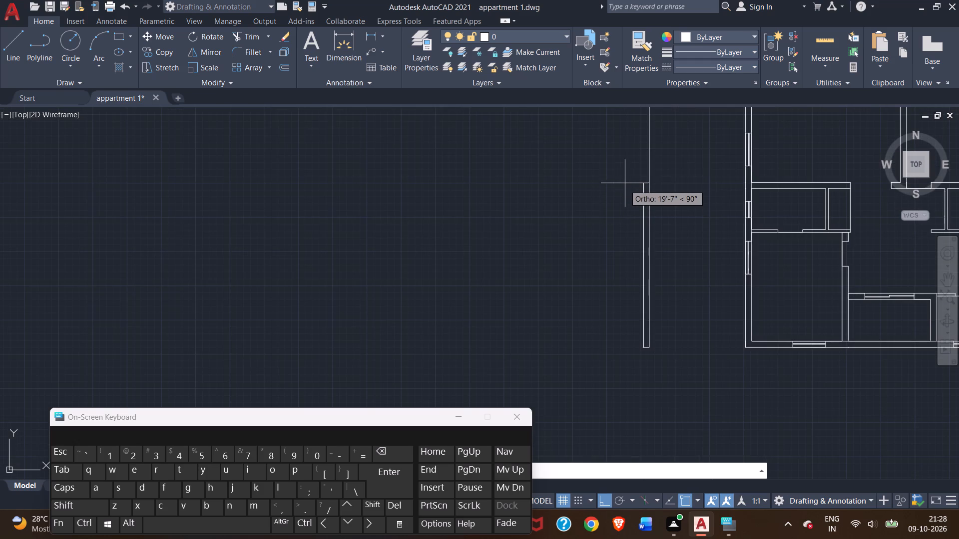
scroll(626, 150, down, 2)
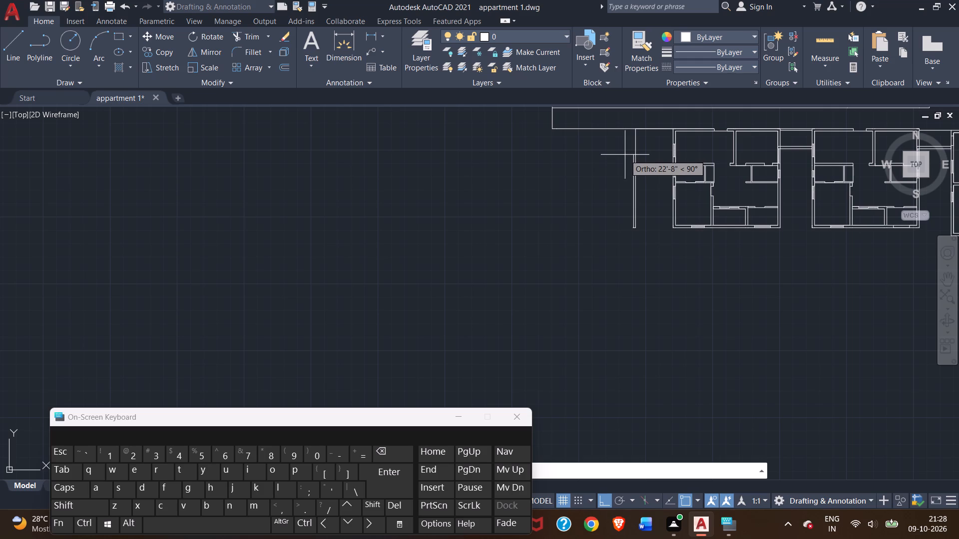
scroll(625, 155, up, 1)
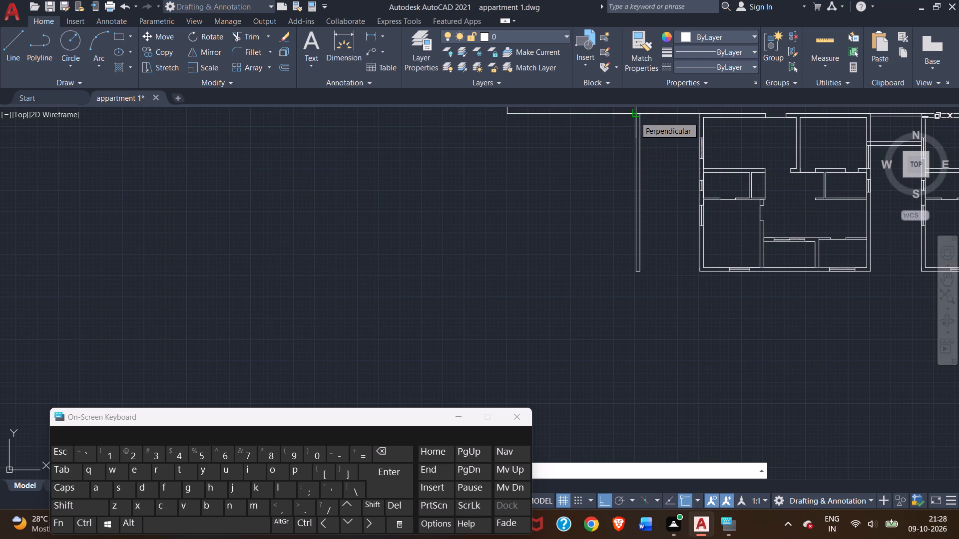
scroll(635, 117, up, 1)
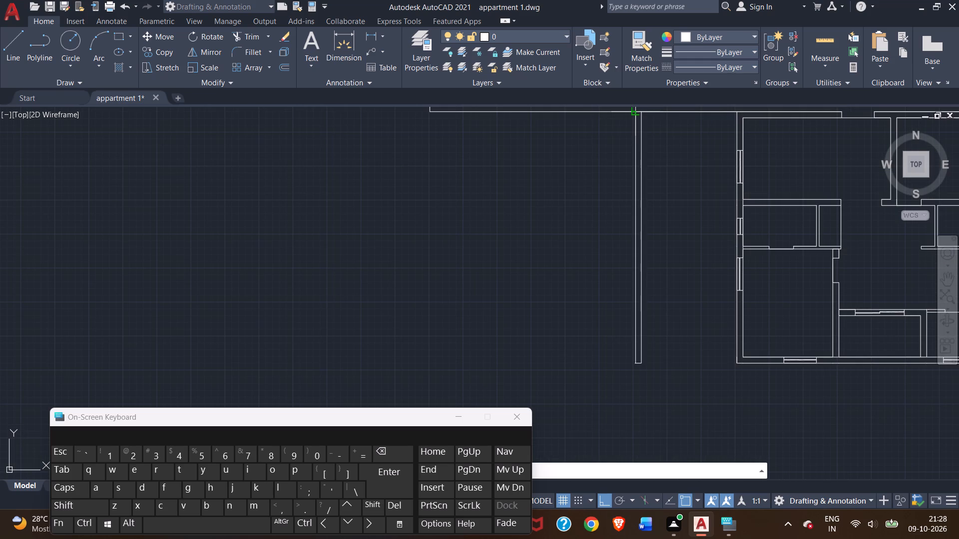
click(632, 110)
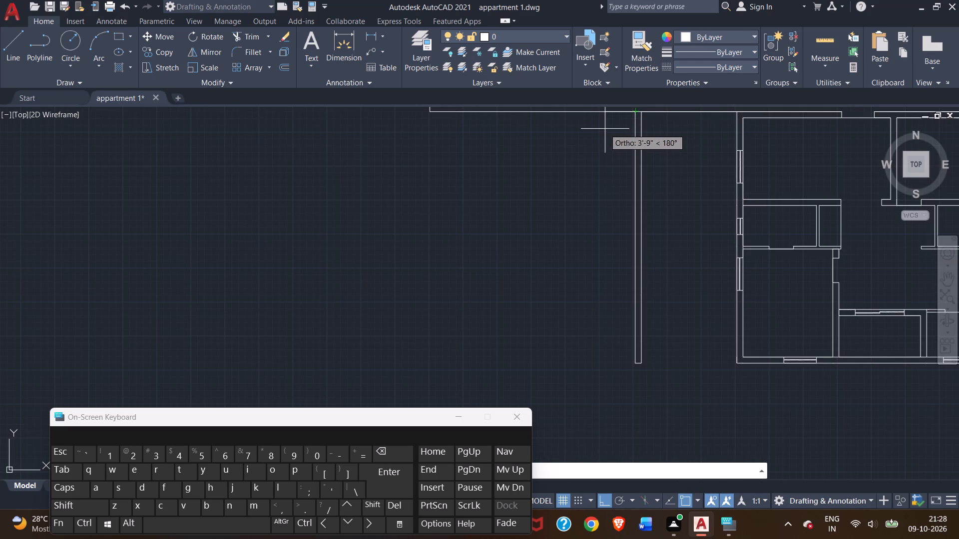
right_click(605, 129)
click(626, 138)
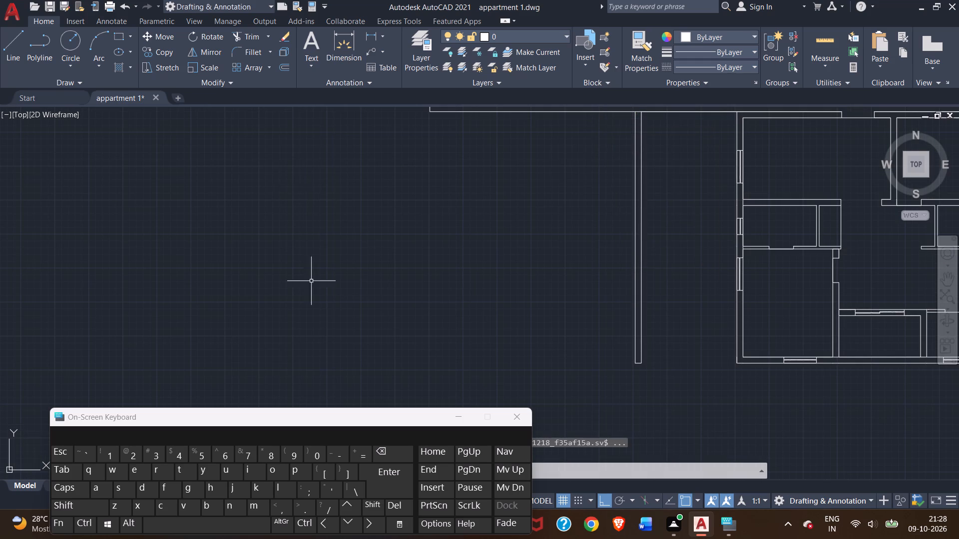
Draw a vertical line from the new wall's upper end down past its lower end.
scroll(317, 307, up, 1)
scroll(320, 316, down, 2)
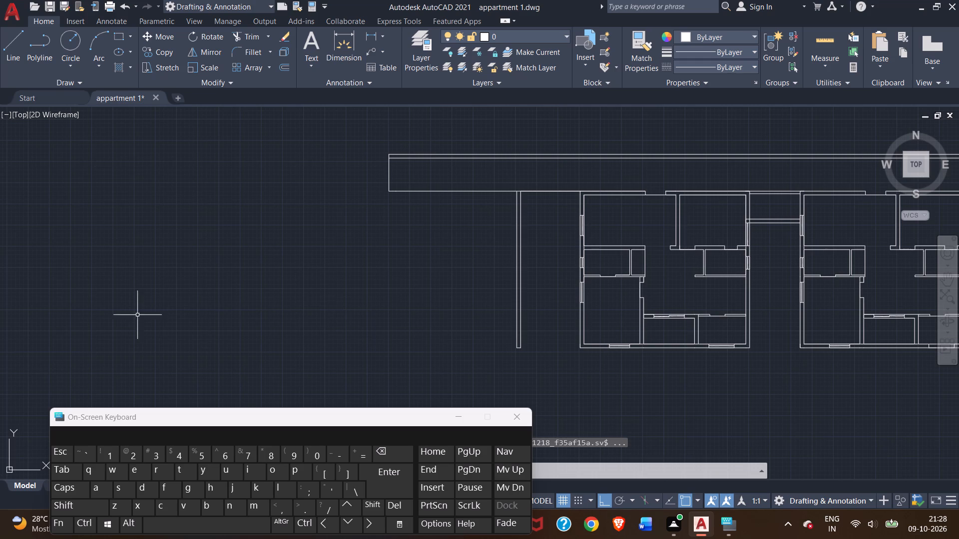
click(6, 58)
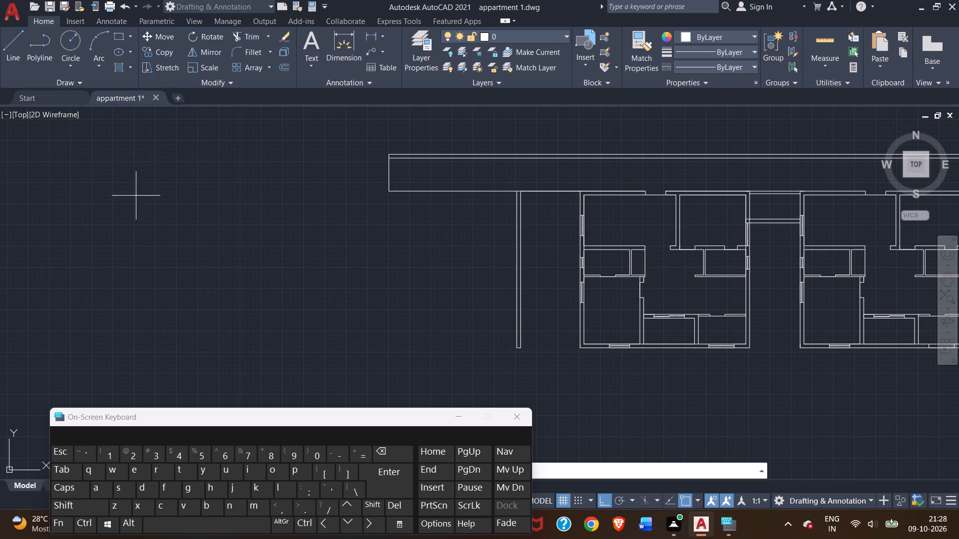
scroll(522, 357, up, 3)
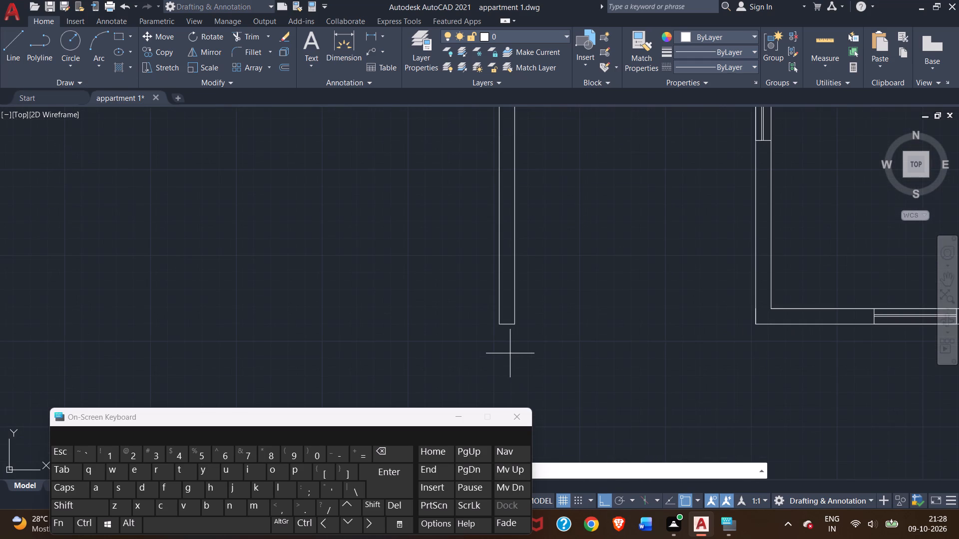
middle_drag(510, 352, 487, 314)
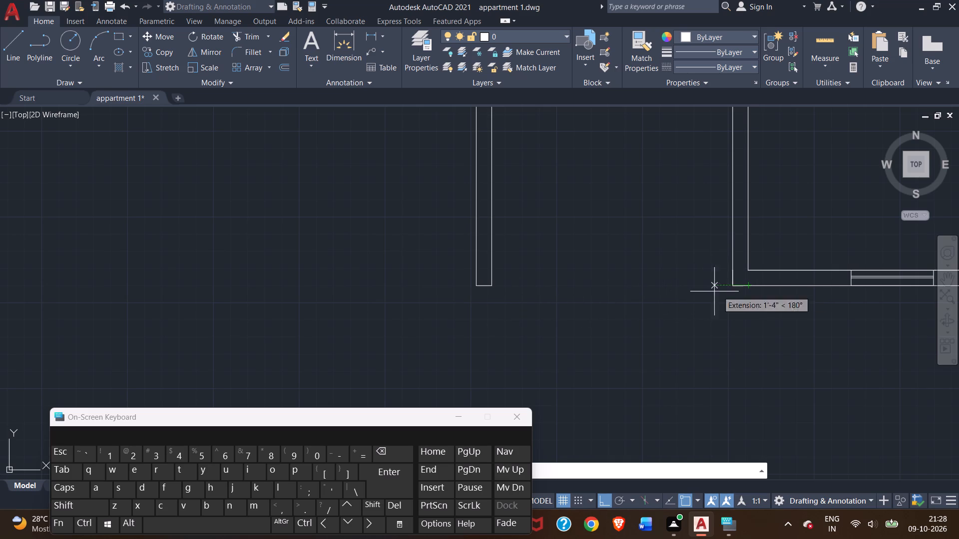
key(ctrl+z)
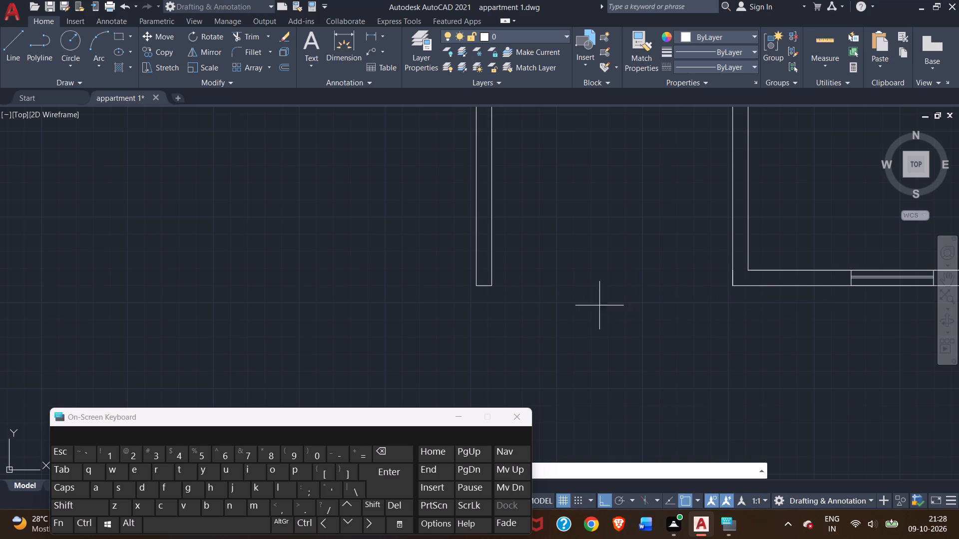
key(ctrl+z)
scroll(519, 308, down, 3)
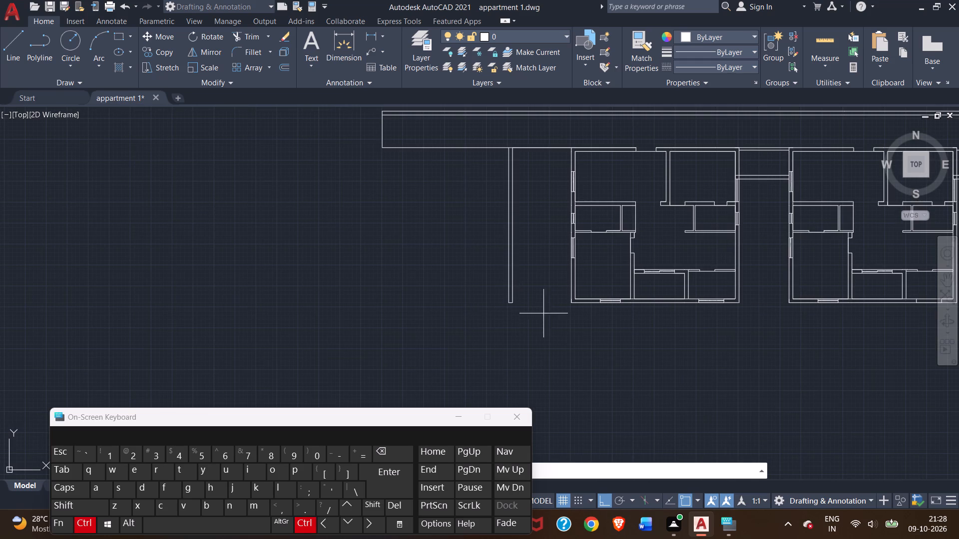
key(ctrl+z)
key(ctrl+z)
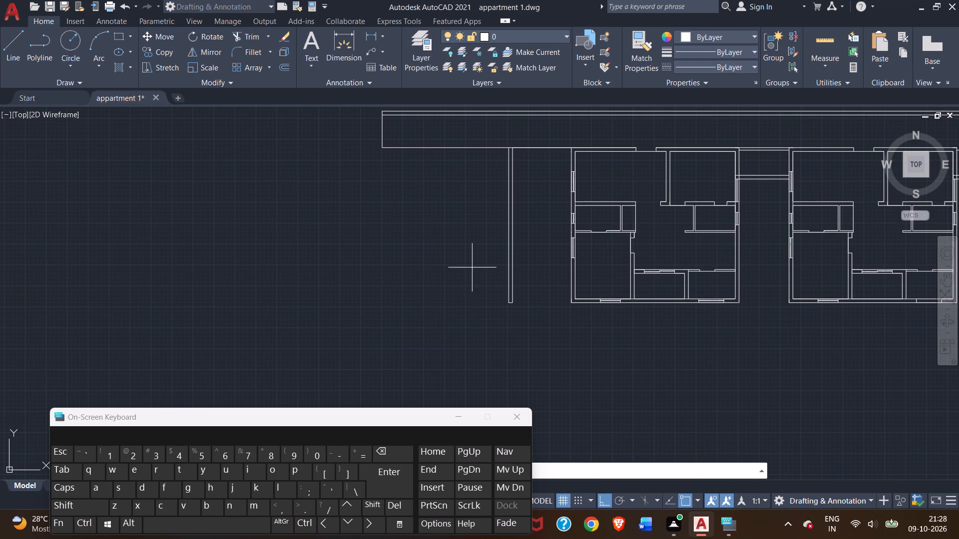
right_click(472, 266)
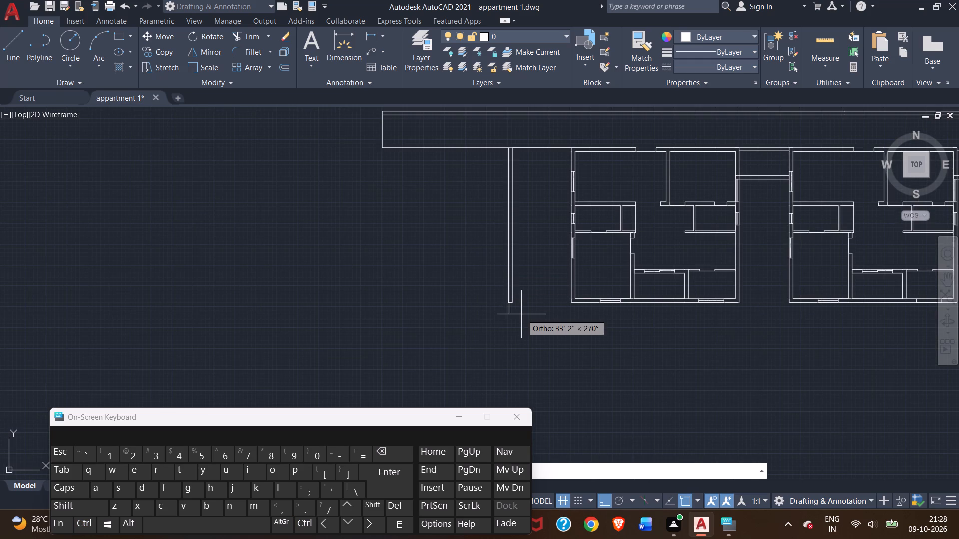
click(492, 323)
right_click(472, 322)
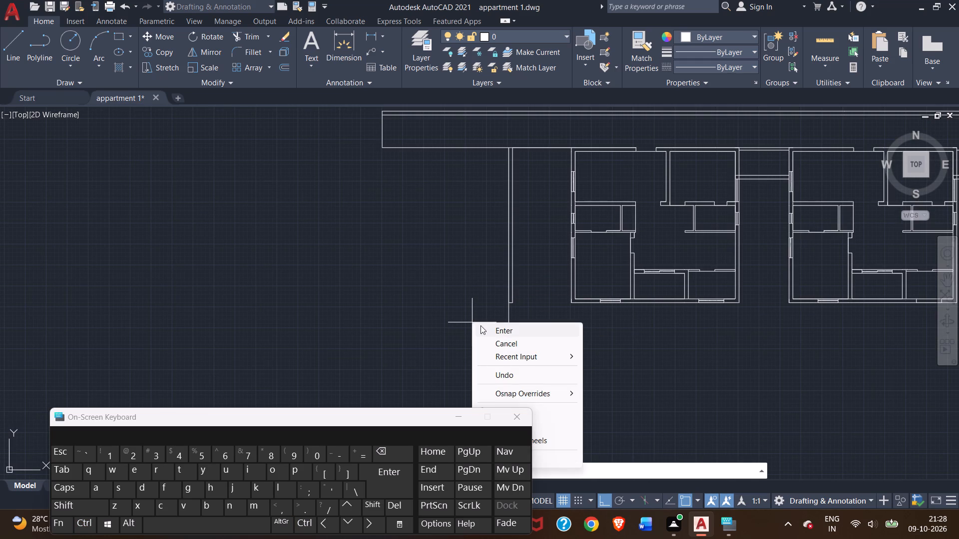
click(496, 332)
Delete all lines of the freestanding wall left of the lower row's leftmost plan.
scroll(508, 304, up, 2)
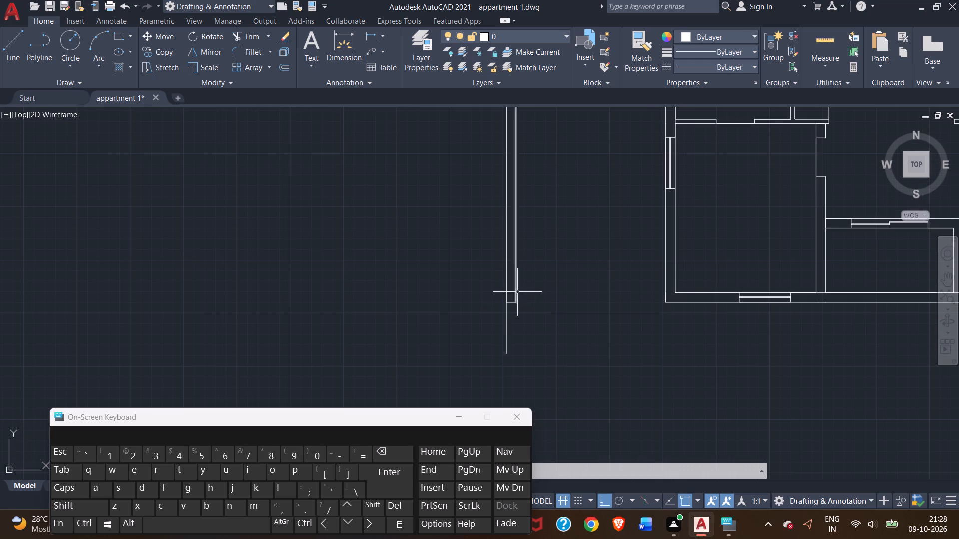
drag(542, 247, 492, 331)
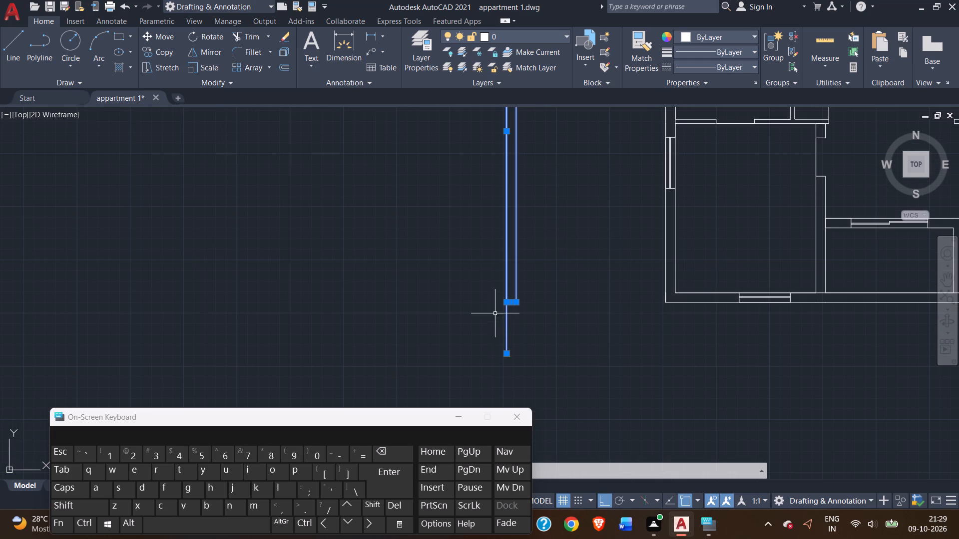
scroll(495, 312, down, 3)
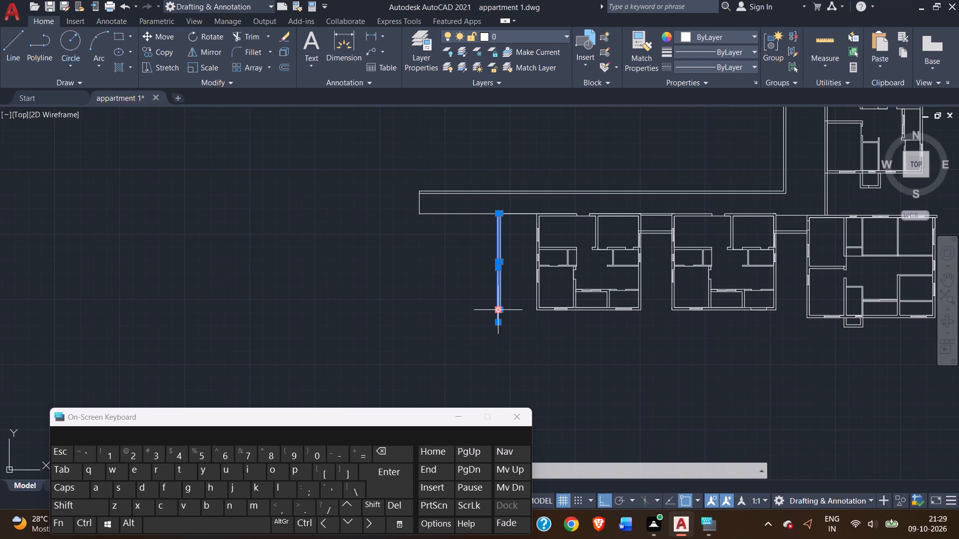
key(Delete)
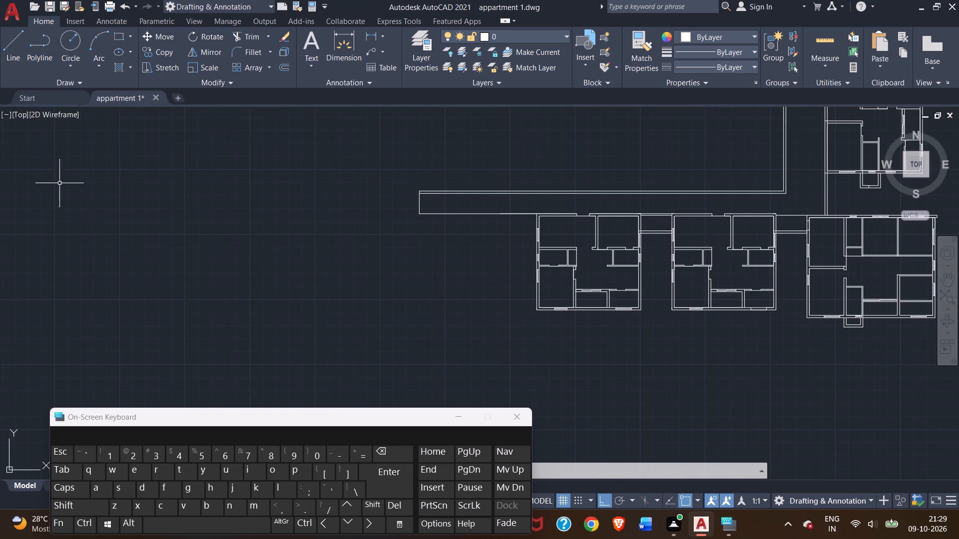
Draw a 10' line from the leftmost lower plan's upper-left corner leftward along the corridor's lower edge.
double_click(12, 60)
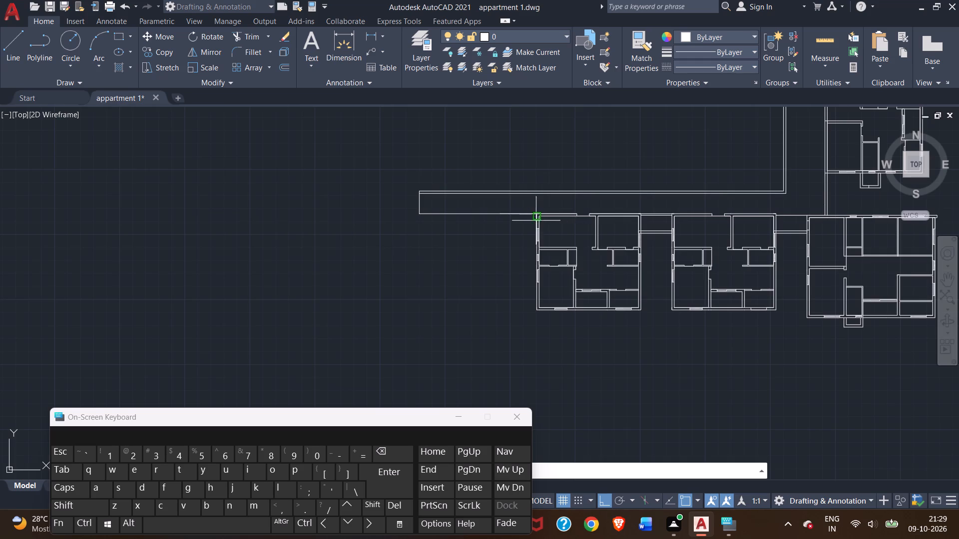
scroll(531, 220, up, 4)
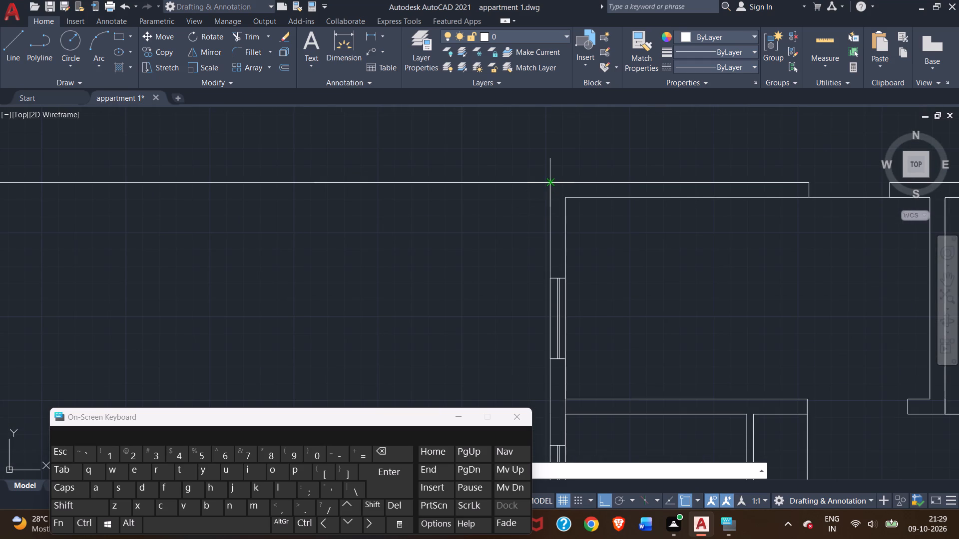
click(553, 183)
scroll(384, 190, down, 1)
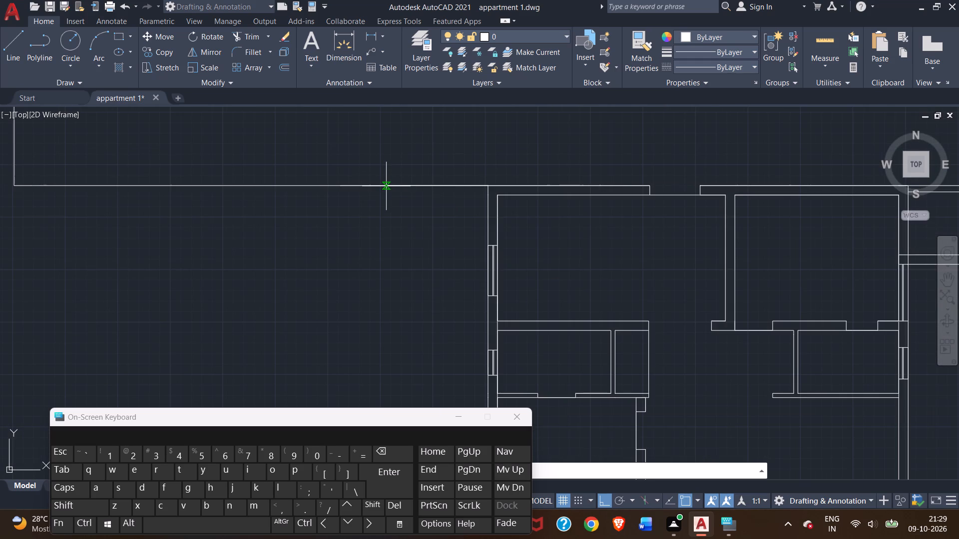
text(10')
key(Return)
Continue the line vertically down until it aligns with the bottom outer wall edge of the leftmost lower plan.
scroll(402, 273, down, 2)
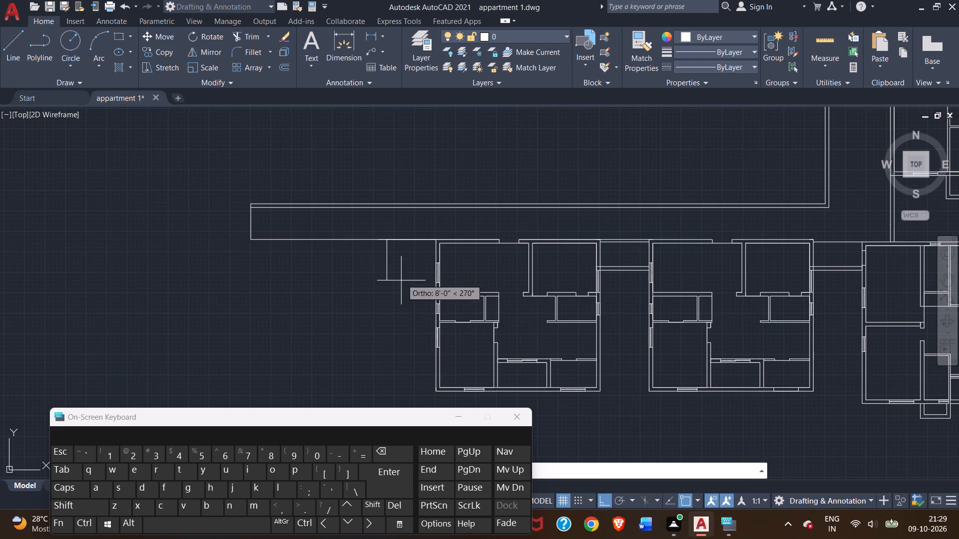
middle_drag(390, 354, 376, 241)
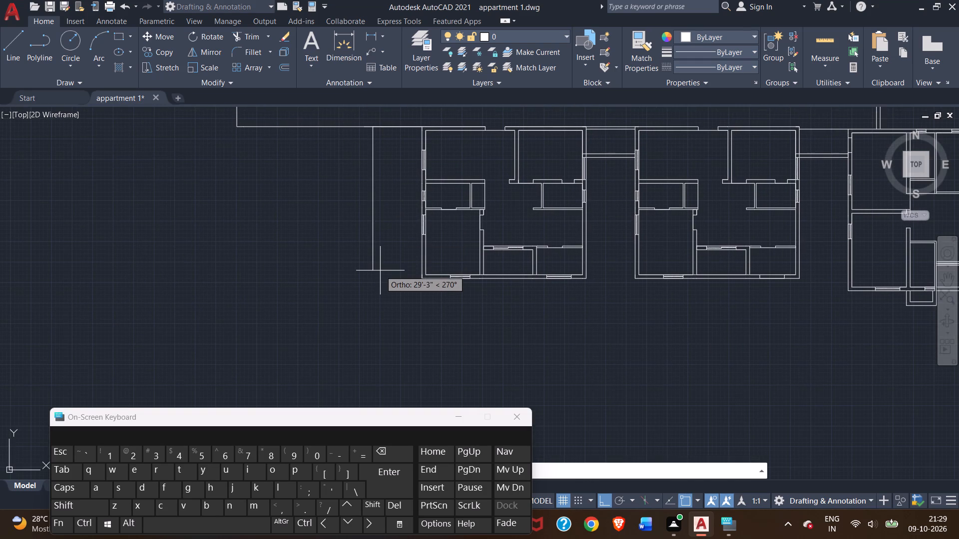
scroll(380, 270, up, 2)
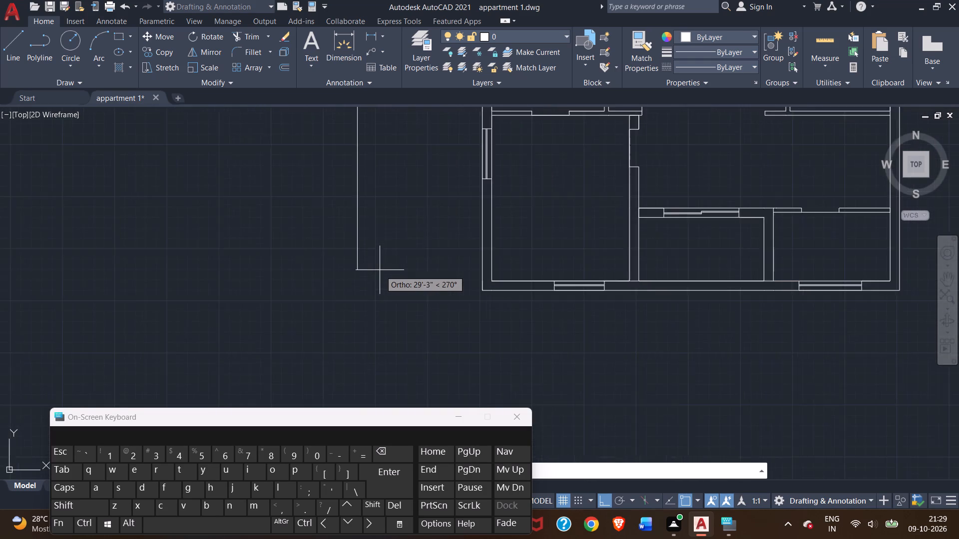
scroll(380, 270, up, 1)
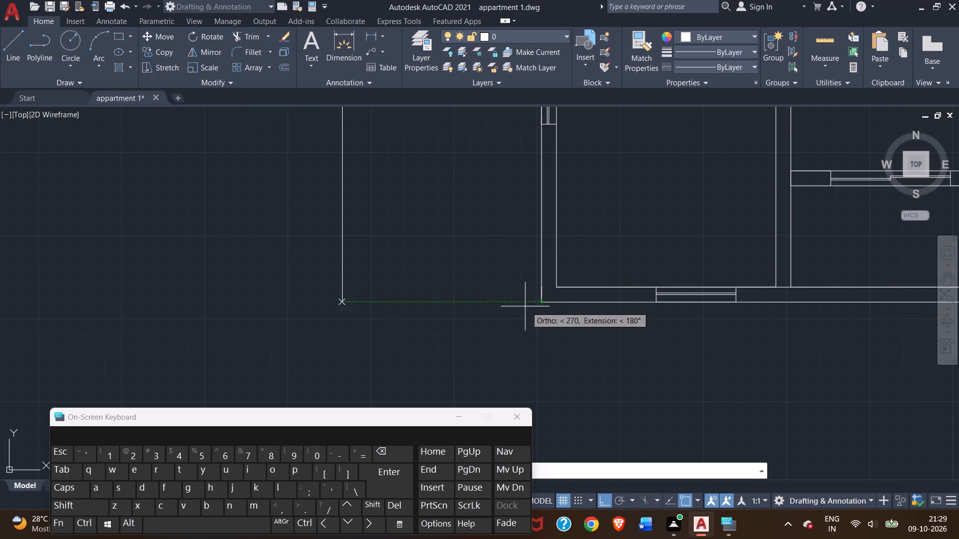
click(342, 302)
scroll(301, 306, down, 1)
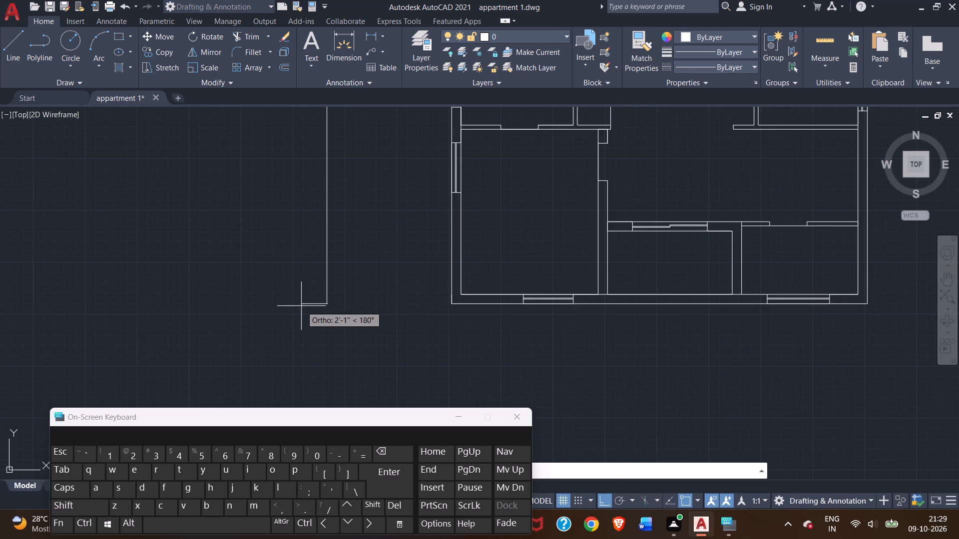
Continue the line 9" leftward from the lower end of the new vertical line left of the leftmost lower plan.
middle_drag(302, 306, 642, 295)
scroll(552, 306, down, 2)
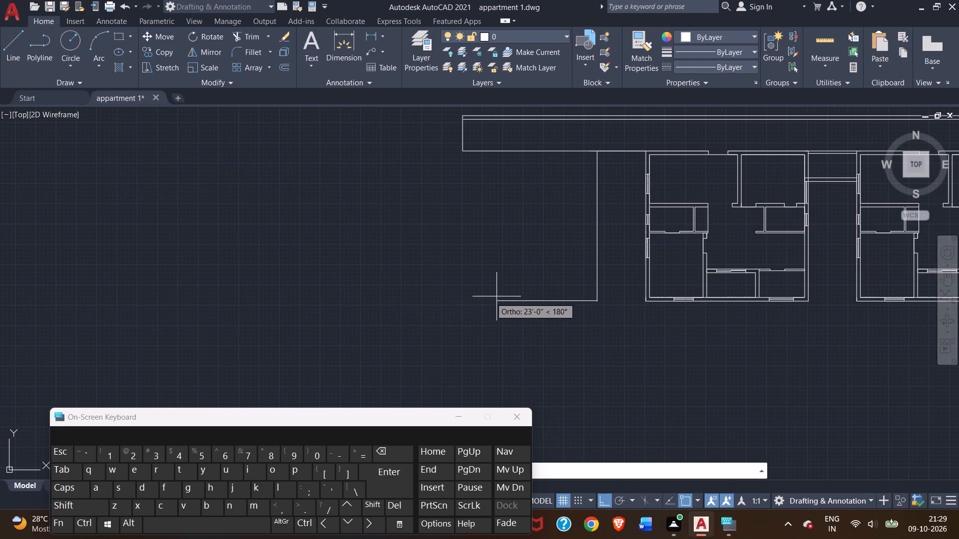
scroll(557, 286, up, 3)
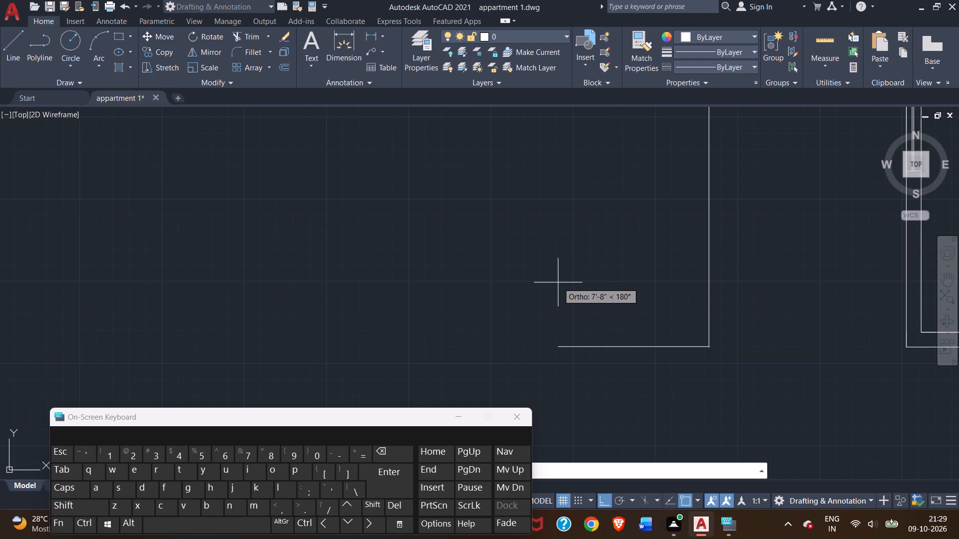
key(9)
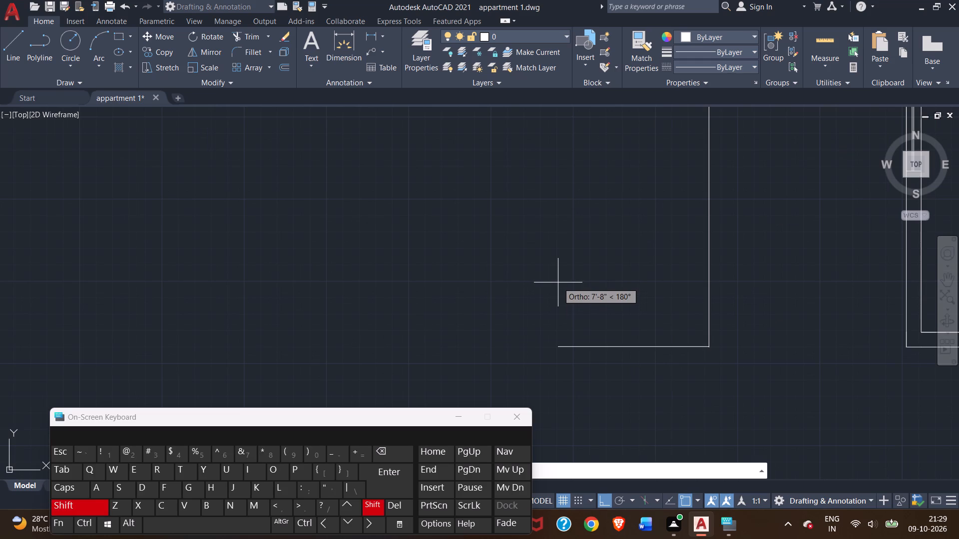
key(shift+quotedbl)
key(Return)
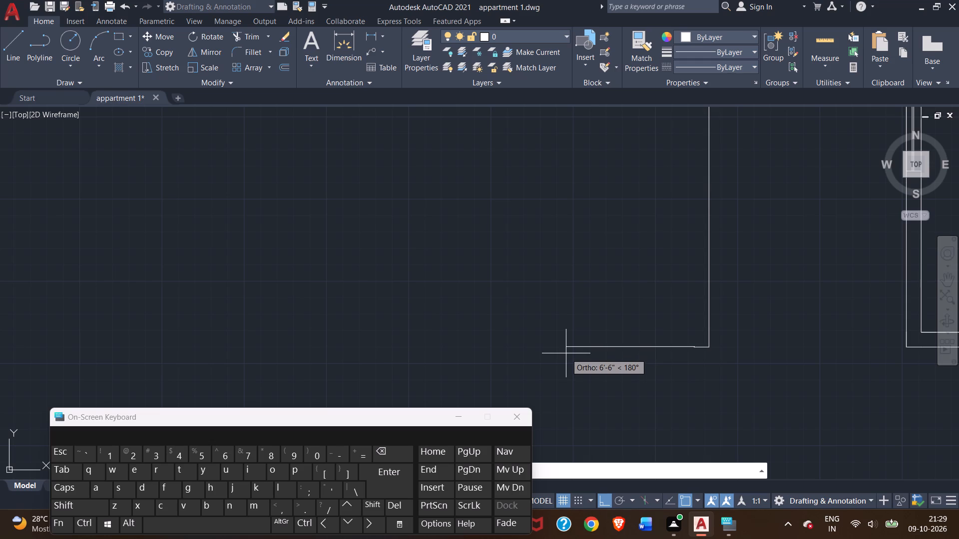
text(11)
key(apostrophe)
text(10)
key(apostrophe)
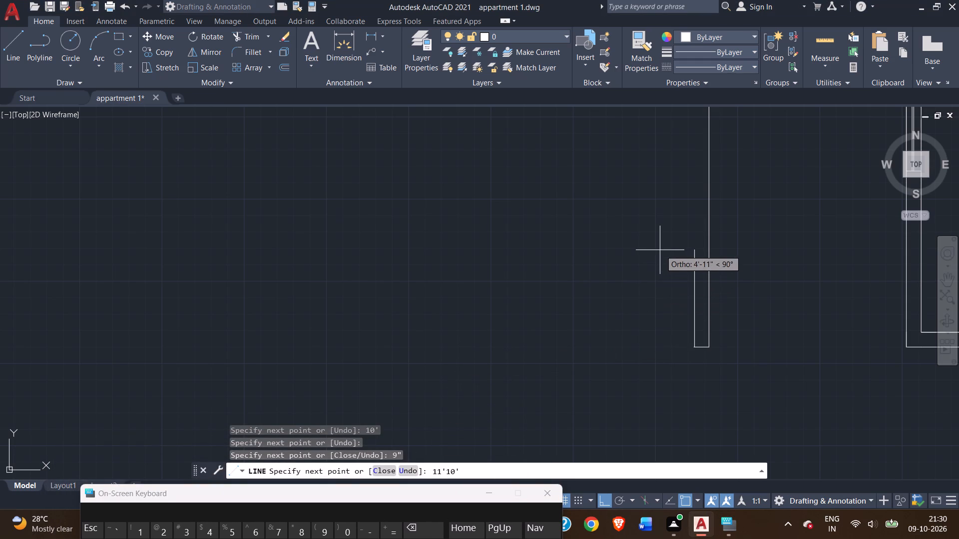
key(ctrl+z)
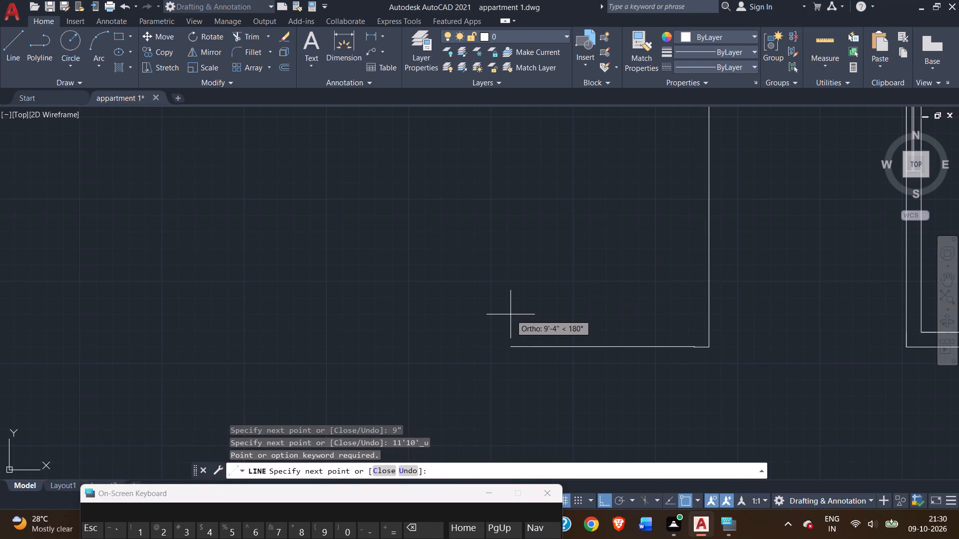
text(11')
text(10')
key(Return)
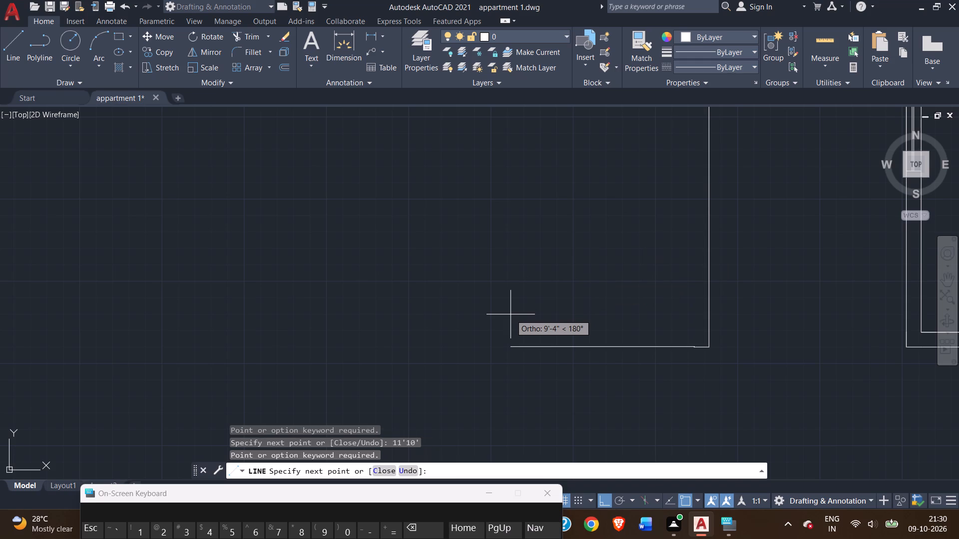
Extend the bottom line horizontally leftward with an 11'10" segment from the end of the 9" segment.
middle_drag(534, 309, 525, 303)
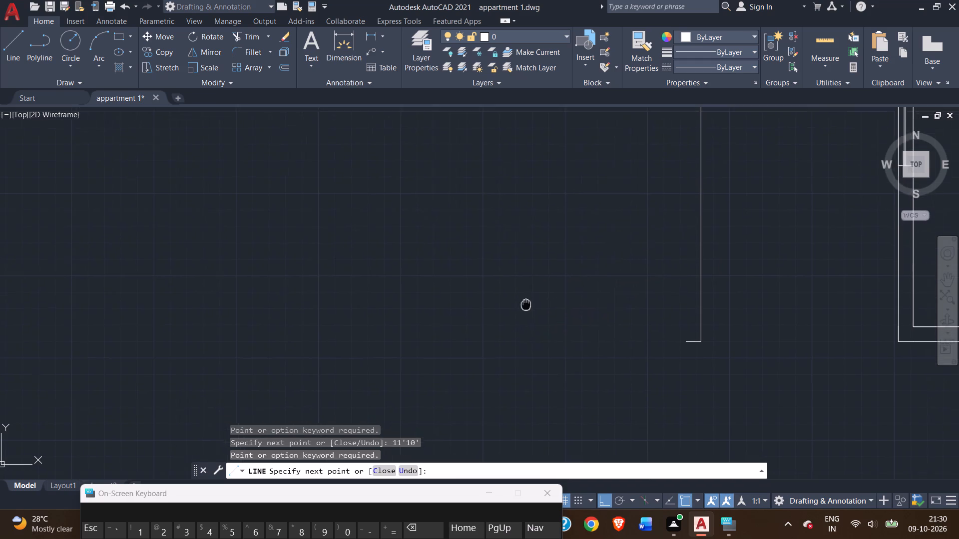
middle_drag(525, 303, 518, 286)
text(11')
text(10)
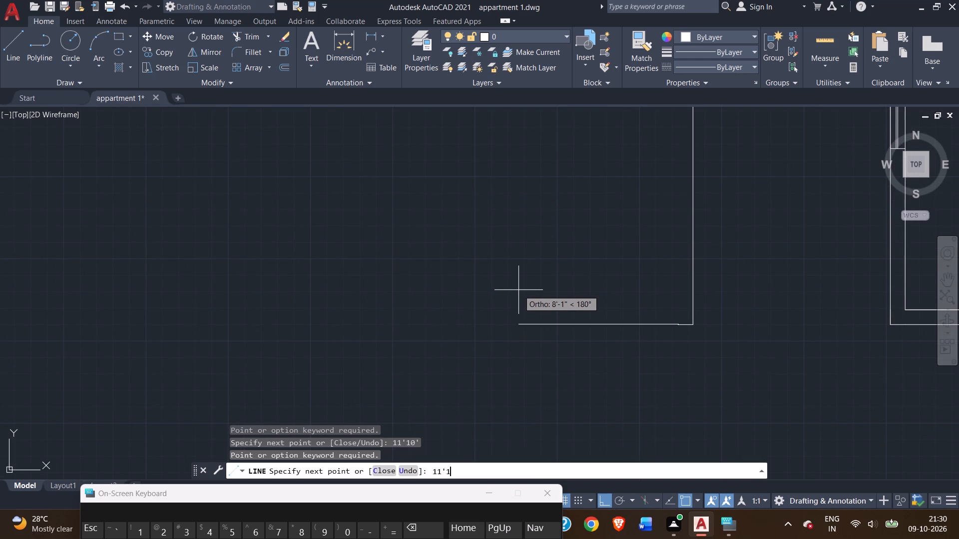
key(shift+quotedbl)
key(Return)
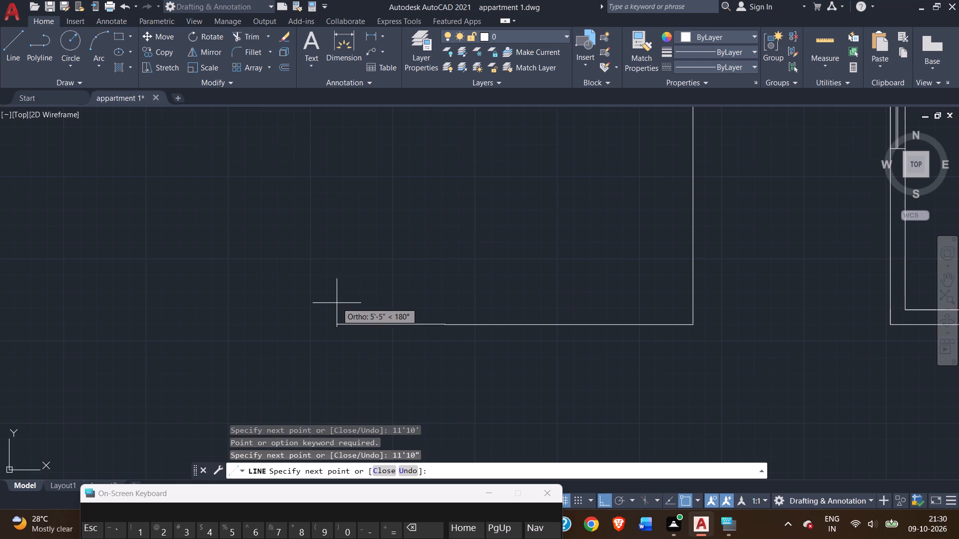
Continue the bottom line leftward with a 9" segment followed by a 10'7" segment.
key(9)
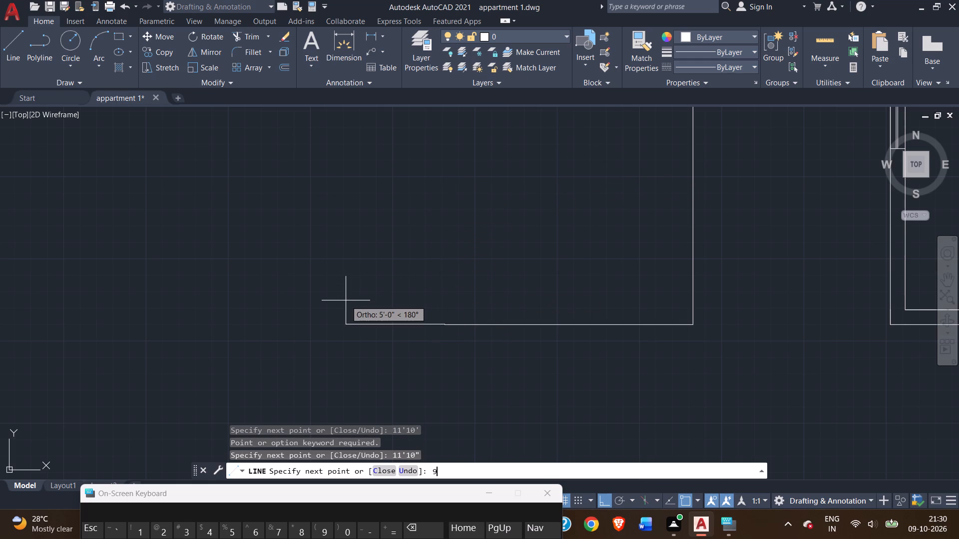
key(shift+quotedbl)
key(Return)
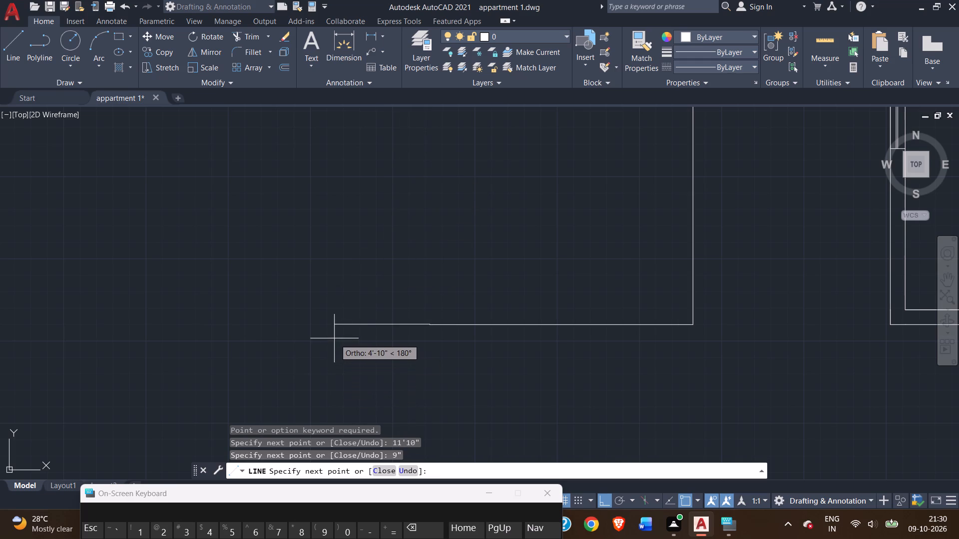
middle_drag(334, 338, 479, 293)
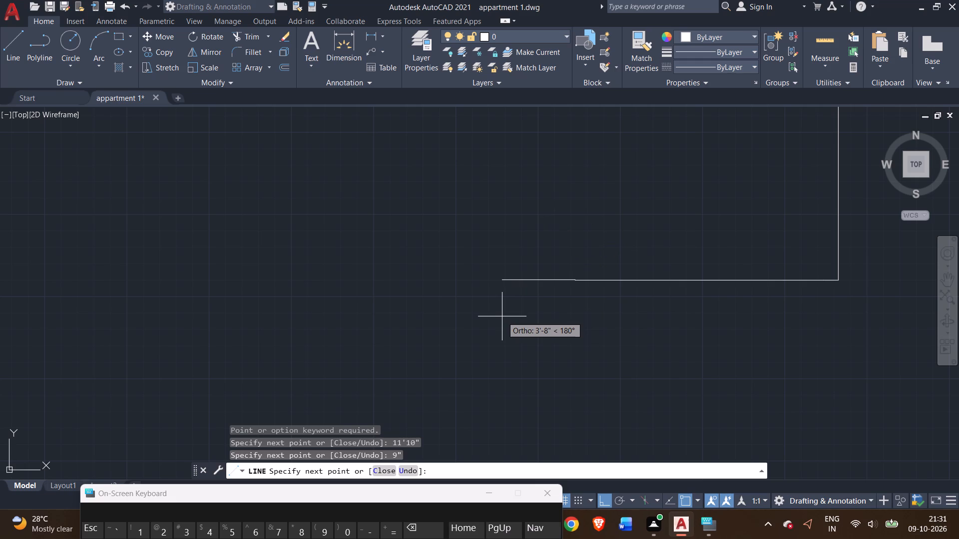
text(10'7)
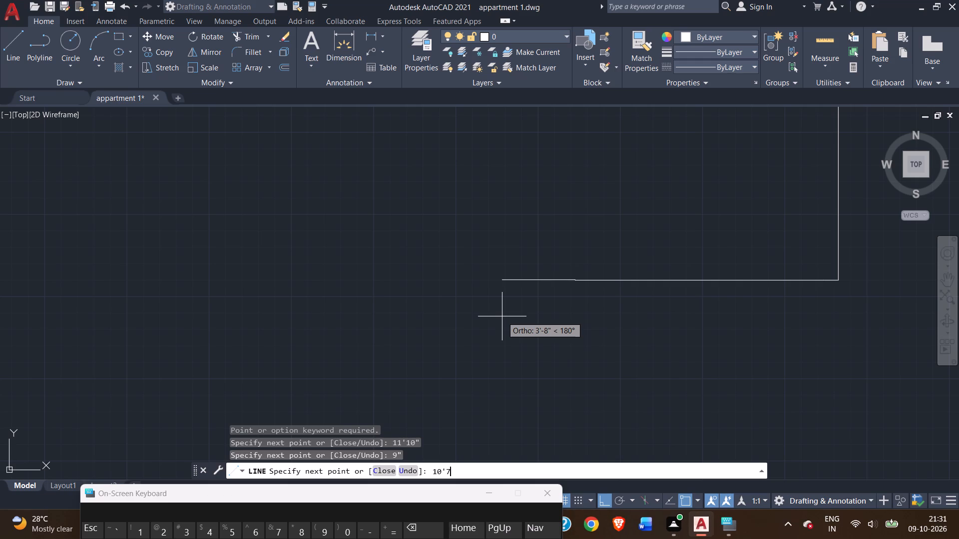
key(shift+quotedbl)
key(Return)
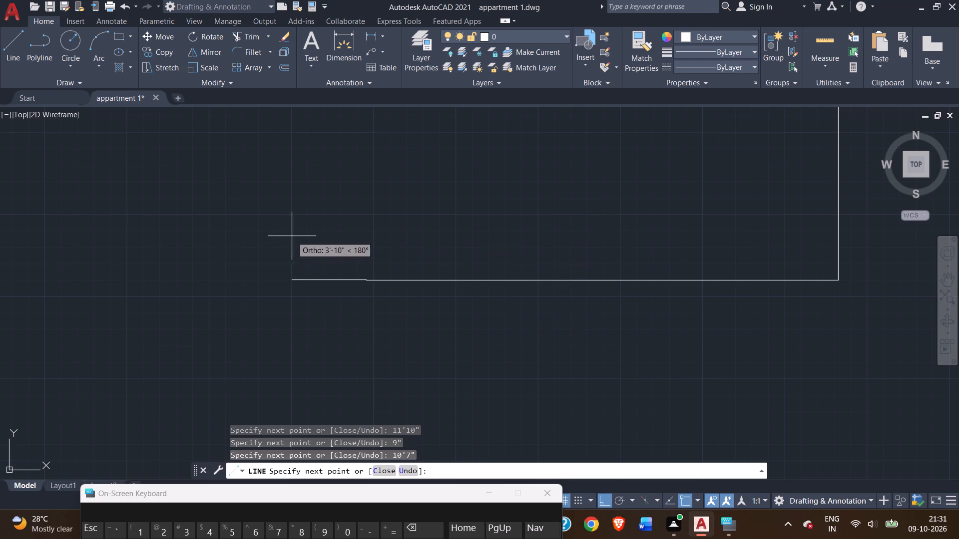
middle_drag(298, 234, 475, 233)
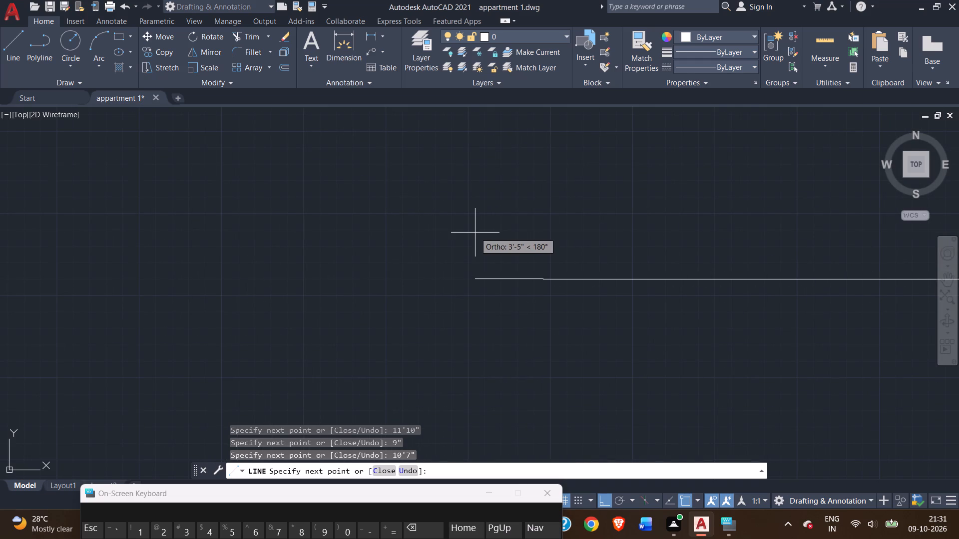
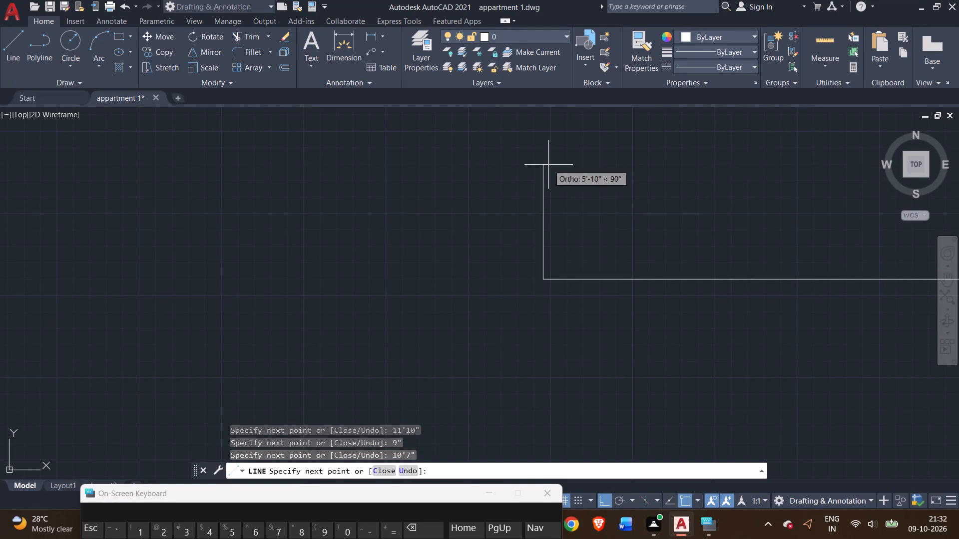
Continue the new unit's bottom line leftward with consecutive 9", 5' and 9" segments.
scroll(537, 254, down, 2)
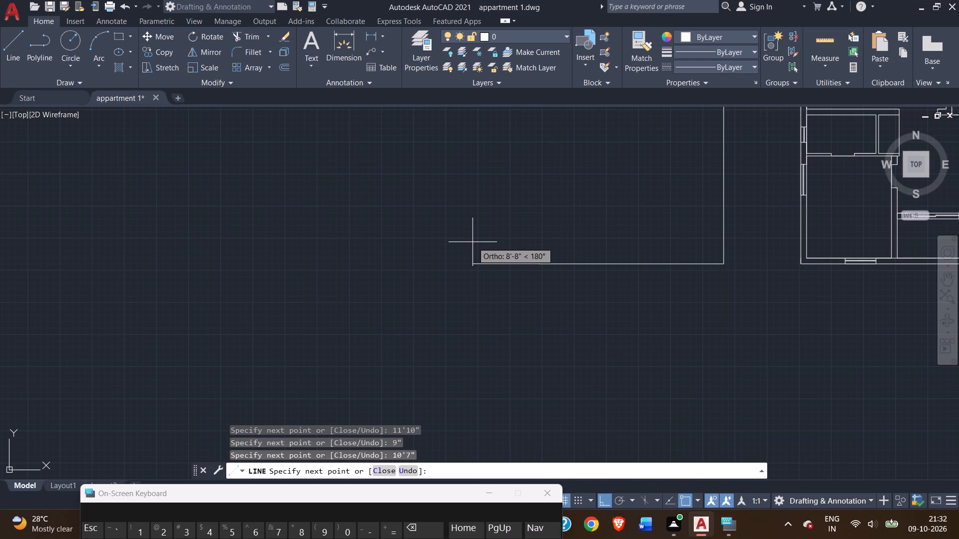
scroll(473, 242, down, 1)
key(9)
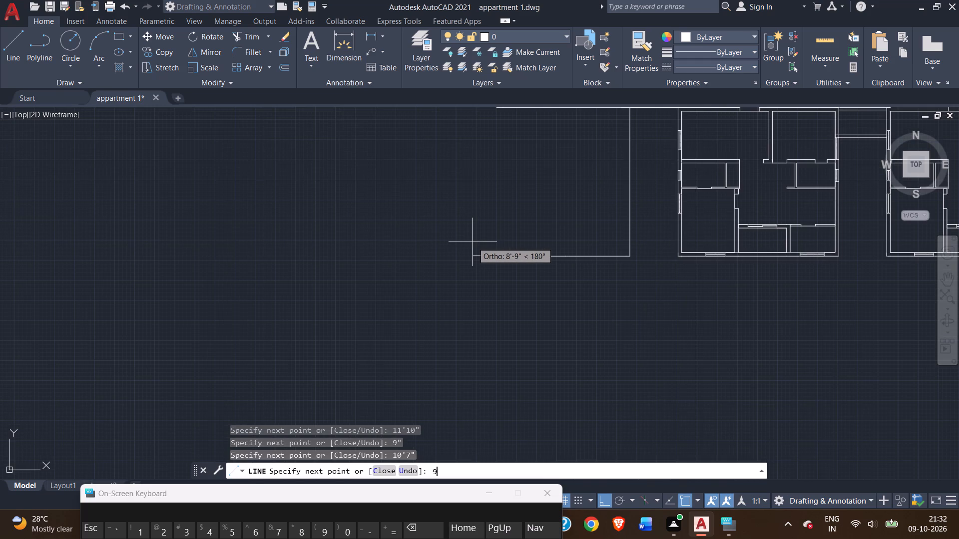
key(shift+quotedbl)
key(Return)
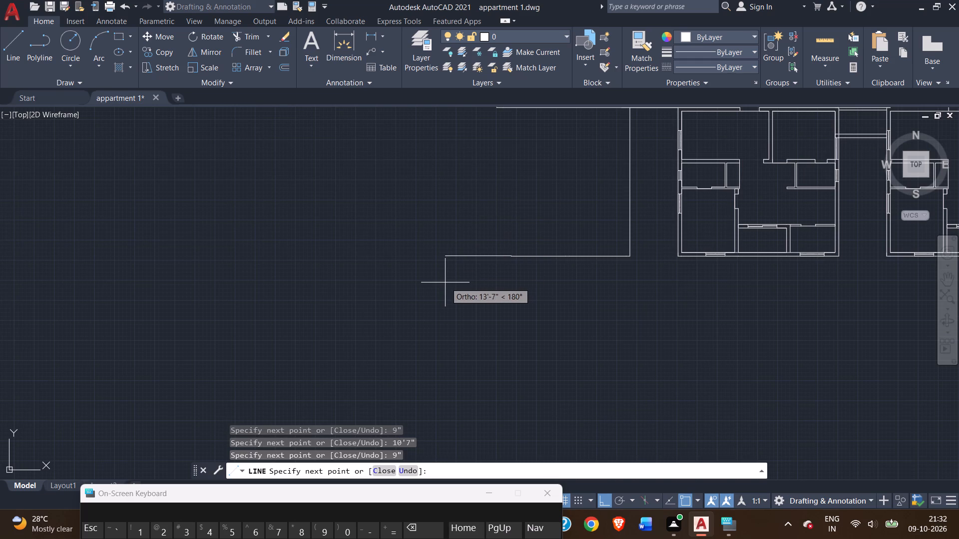
text(5')
key(Return)
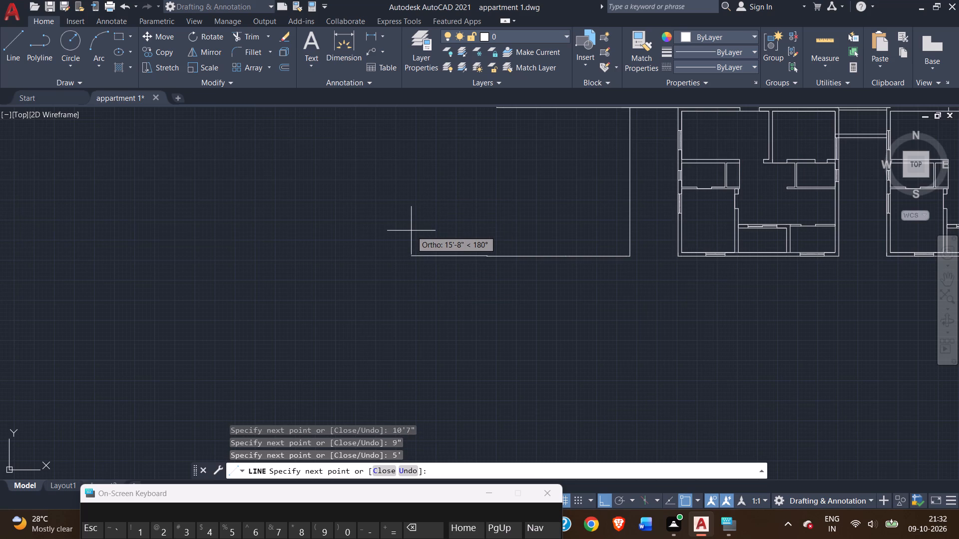
key(9)
key(shift+quotedbl)
key(Return)
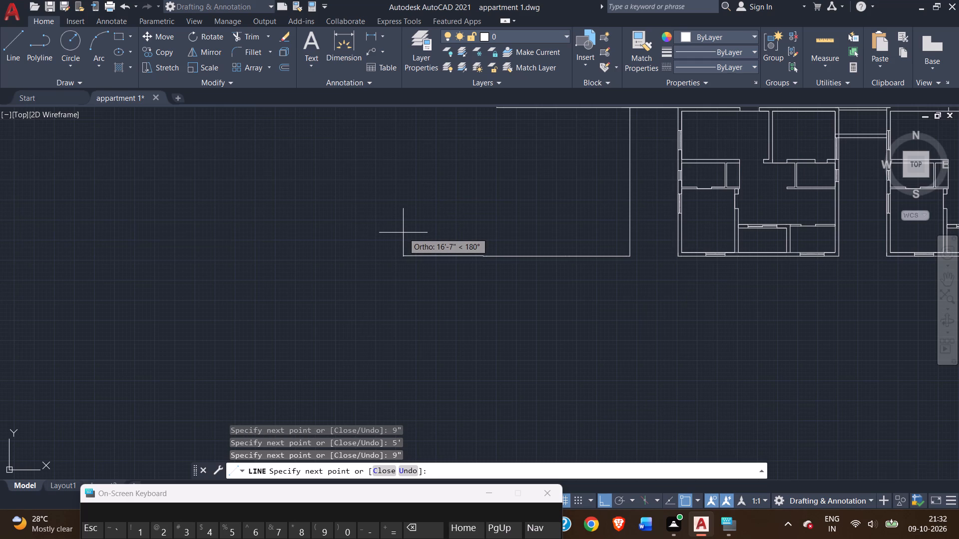
Extend the bottom line leftward with a 14' segment followed by a 9" segment.
middle_drag(403, 233, 452, 217)
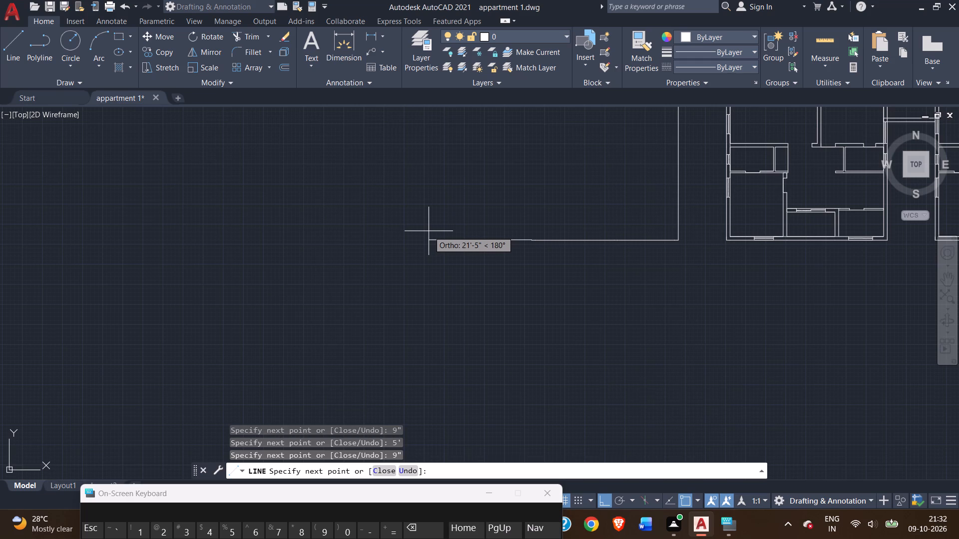
text(14')
key(Return)
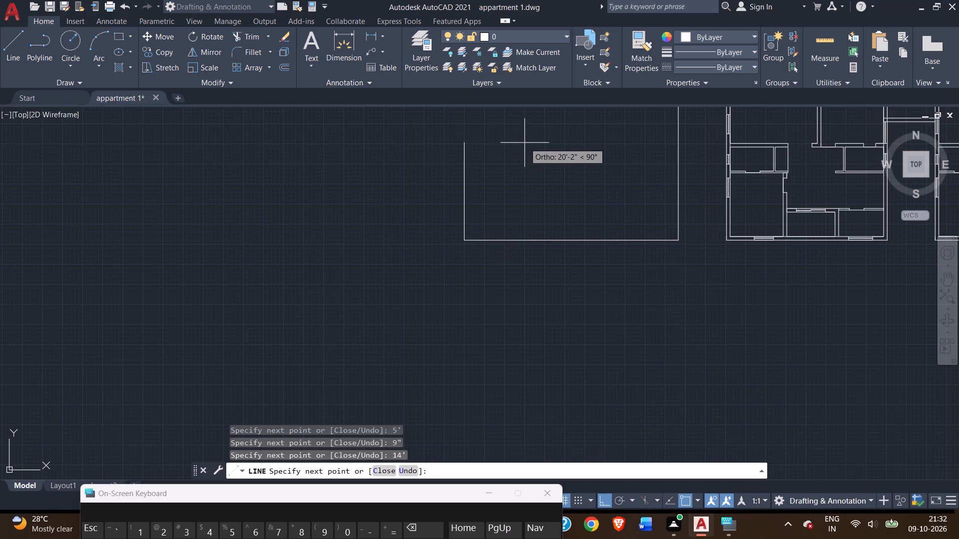
key(9)
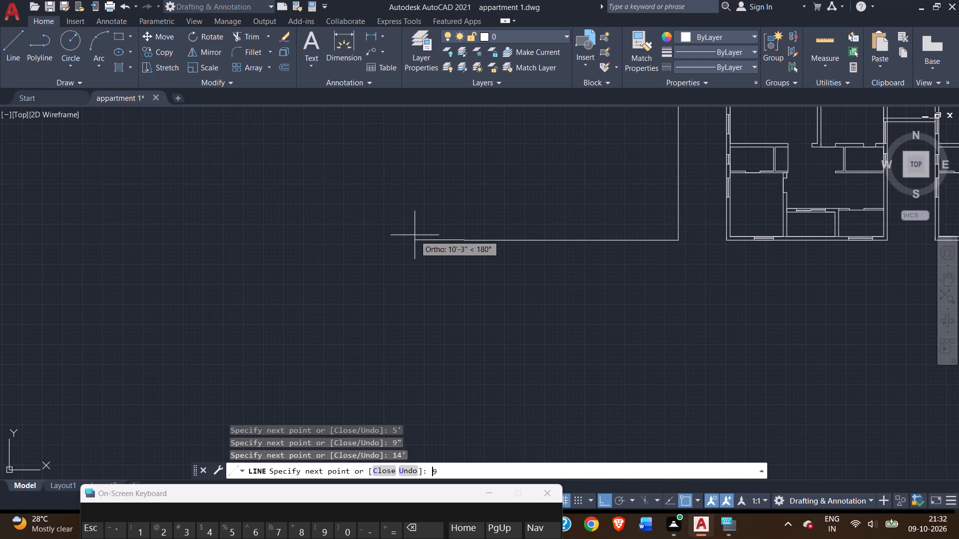
key(shift+quotedbl)
key(Return)
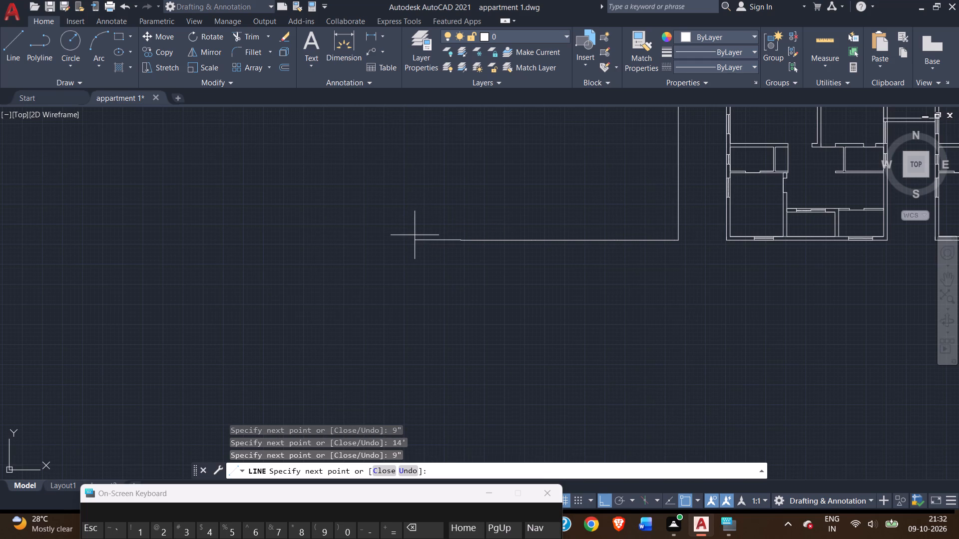
Draw the new unit's left side vertically up until it aligns with the lower row's top wall line.
scroll(421, 155, down, 2)
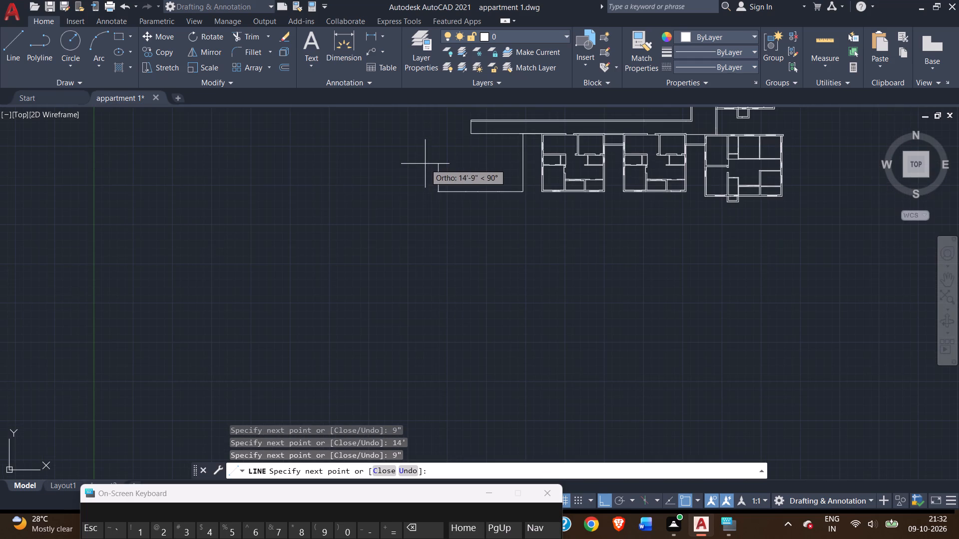
middle_drag(432, 161, 446, 241)
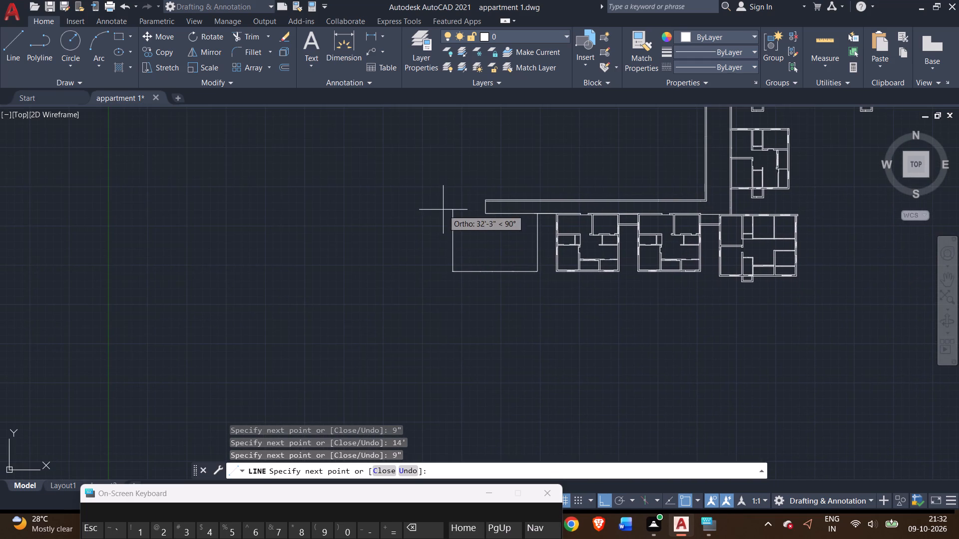
scroll(446, 205, up, 2)
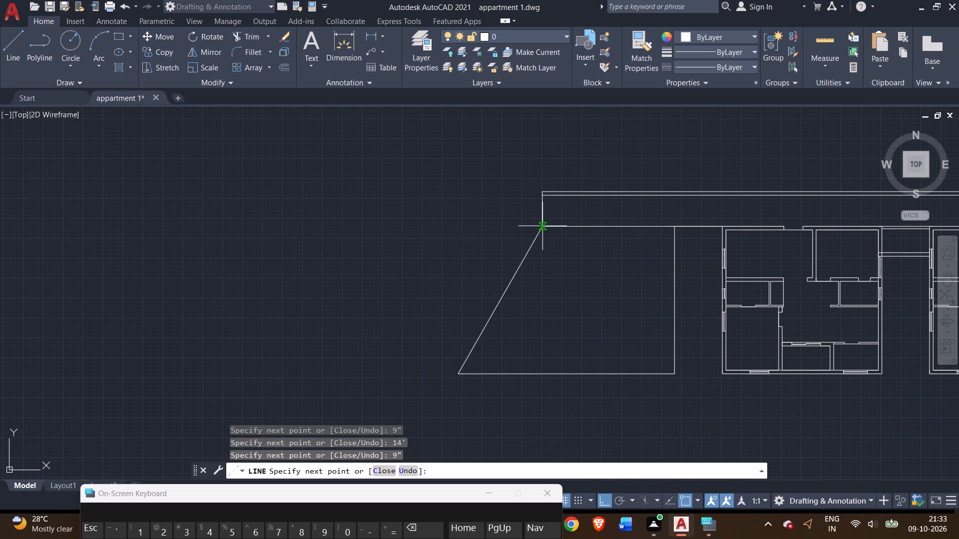
click(458, 227)
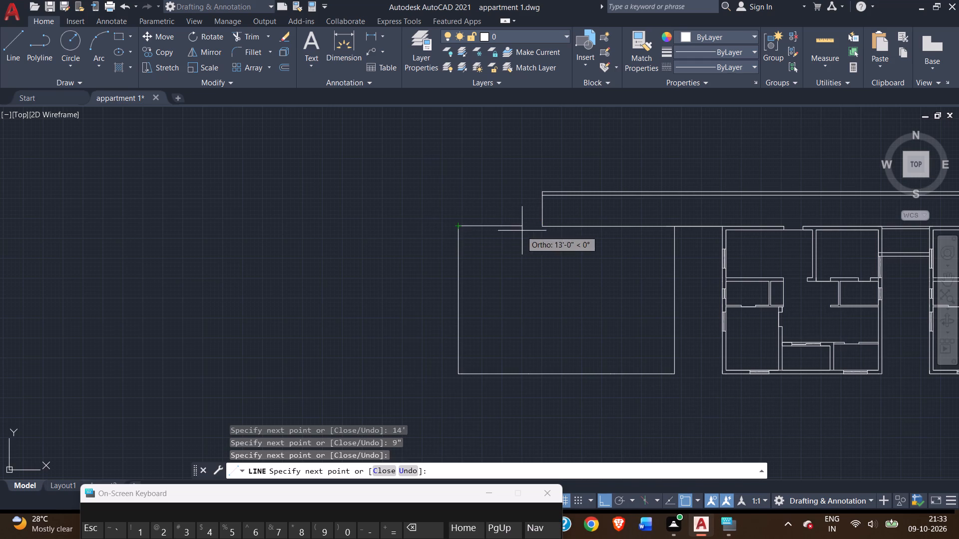
Draw the unit's top line rightward to the lower end of the corridor's short left end line and finish the line.
scroll(543, 230, up, 3)
click(534, 211)
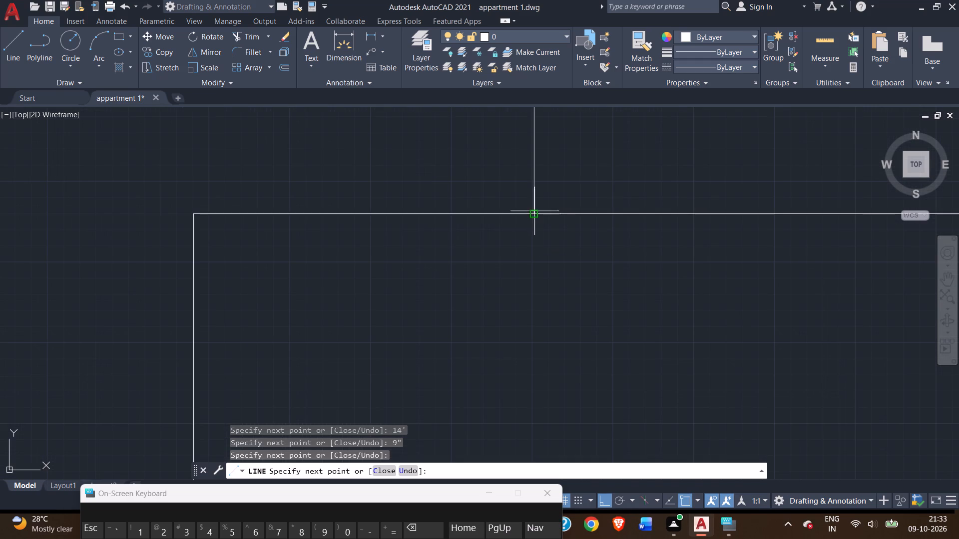
right_click(497, 236)
click(519, 245)
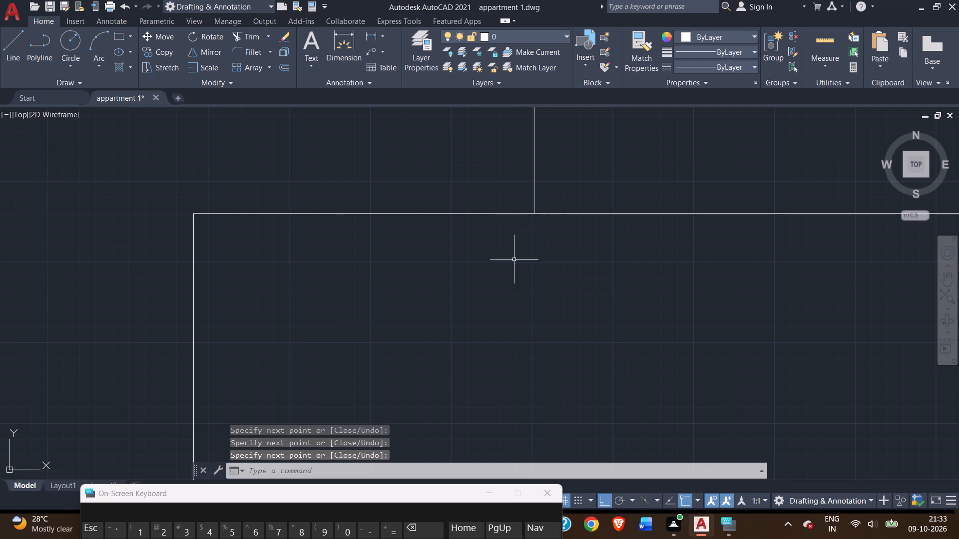
Start a new line at the new unit's top-right corner and draw a 9" segment leftward along the top line.
scroll(512, 275, down, 3)
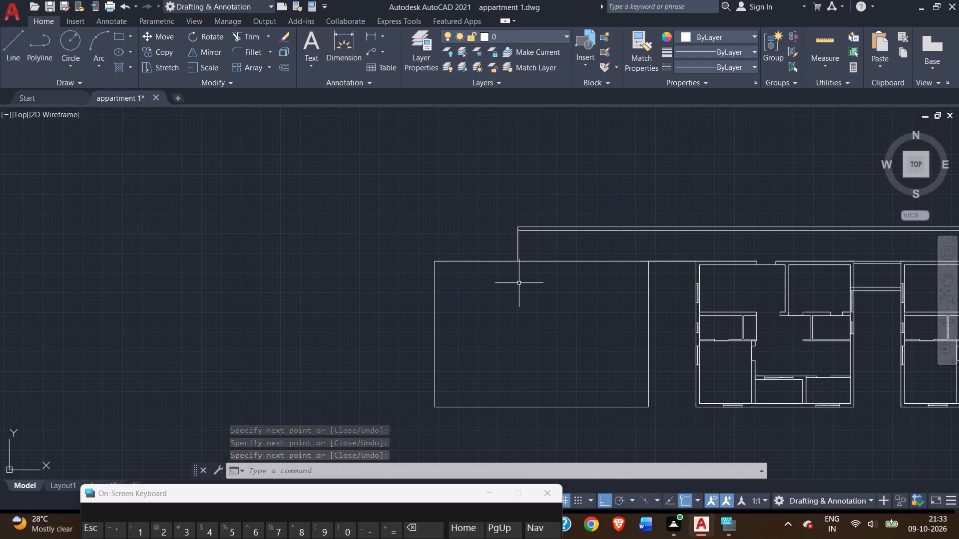
scroll(430, 332, up, 1)
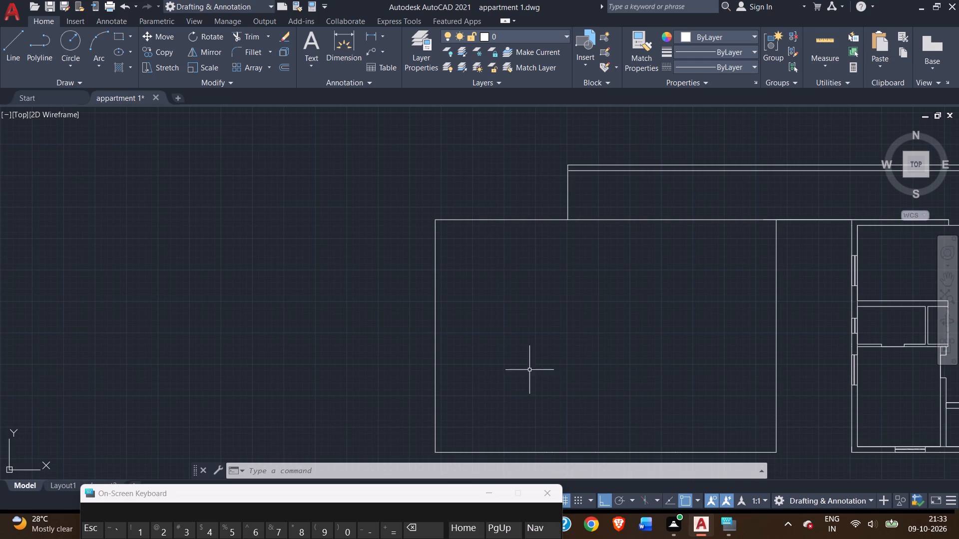
click(18, 51)
middle_drag(499, 260, 452, 222)
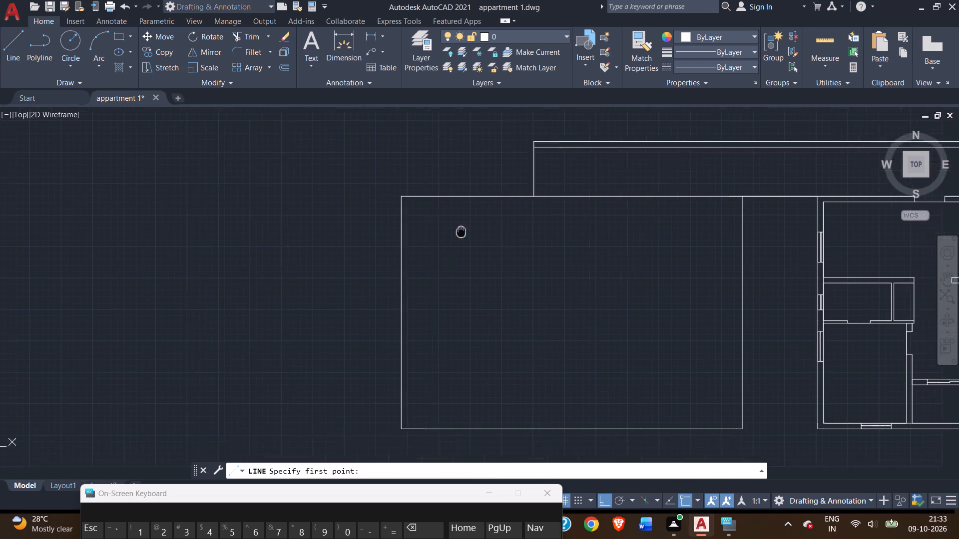
middle_drag(452, 222, 416, 184)
middle_drag(566, 207, 408, 256)
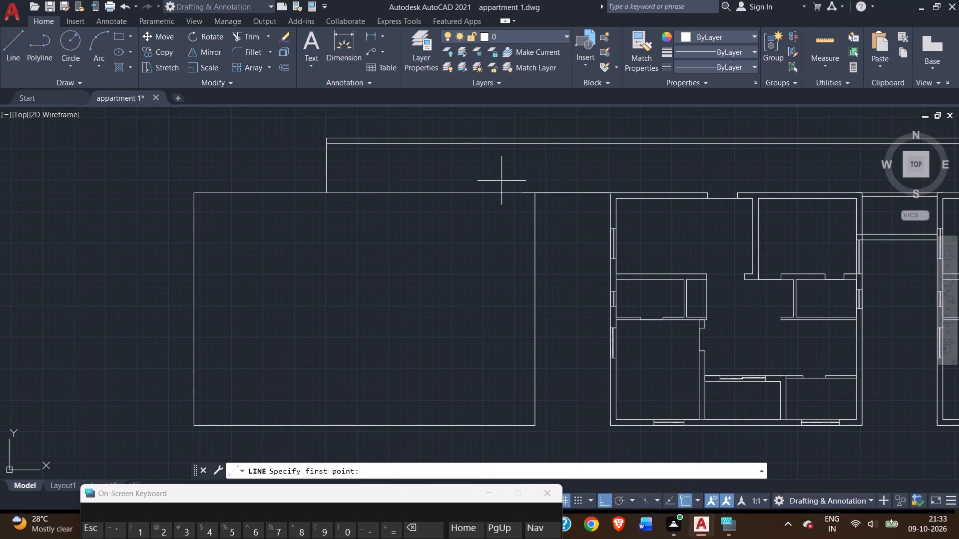
scroll(528, 187, up, 2)
click(540, 204)
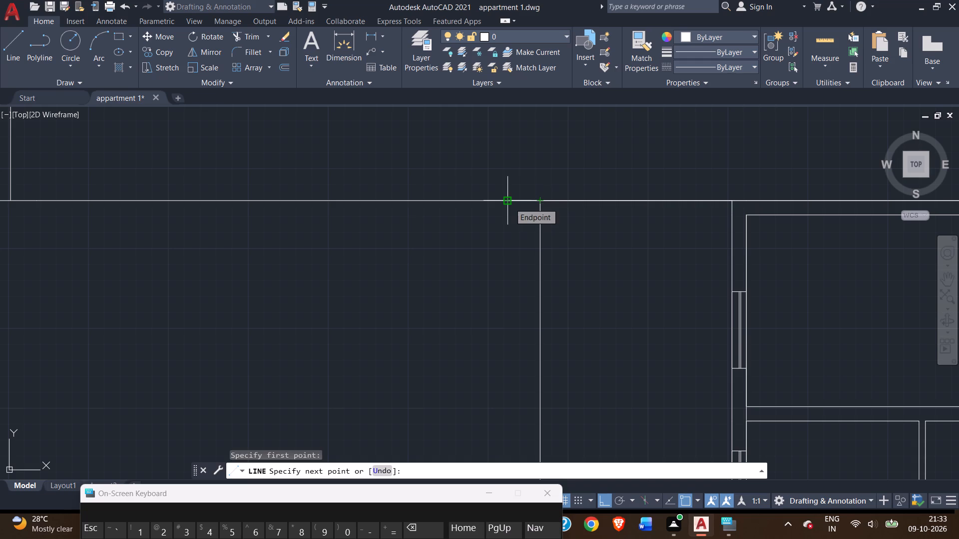
key(9)
key(shift+quotedbl)
key(Return)
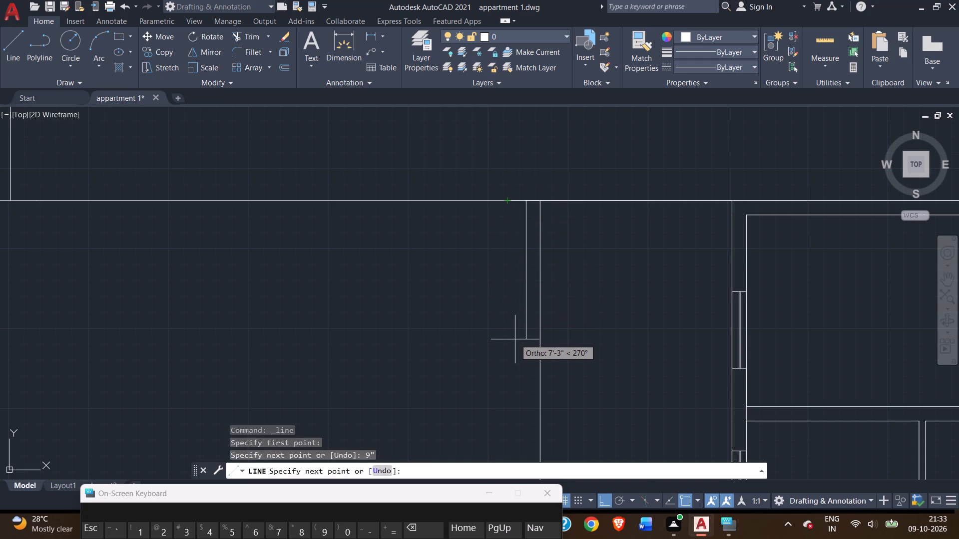
Continue the line vertically down to the unit's bottom line, forming the inner face of the right wall.
middle_drag(513, 340, 489, 243)
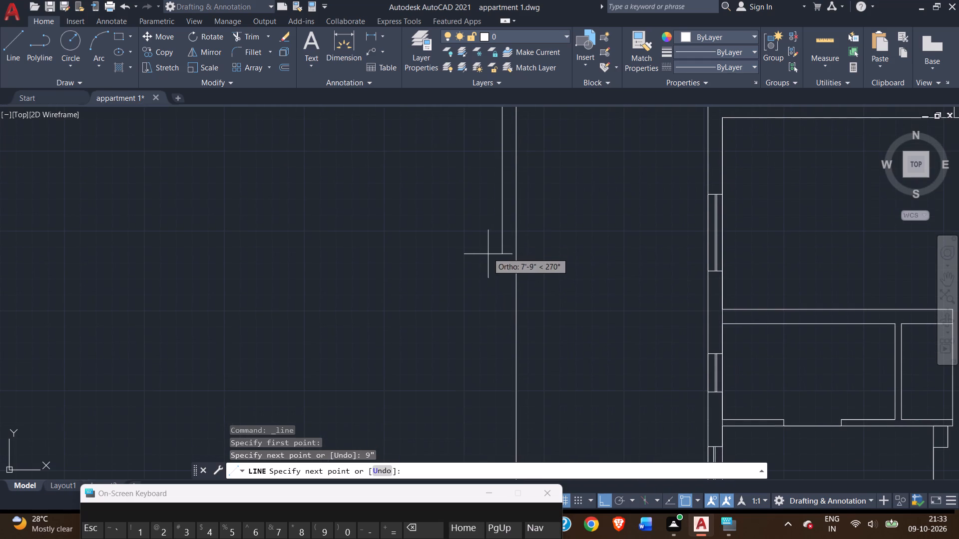
middle_drag(492, 348, 488, 205)
scroll(485, 305, down, 2)
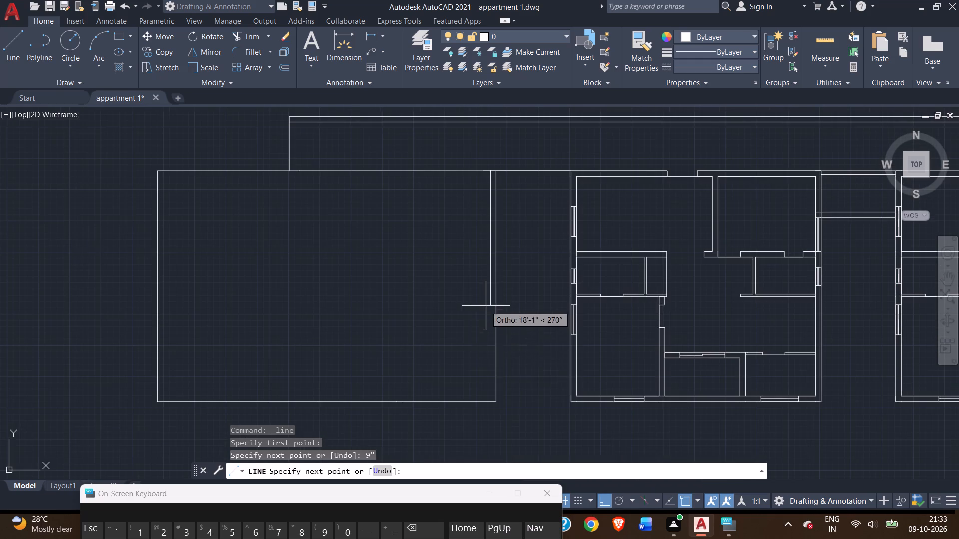
middle_drag(480, 365, 468, 277)
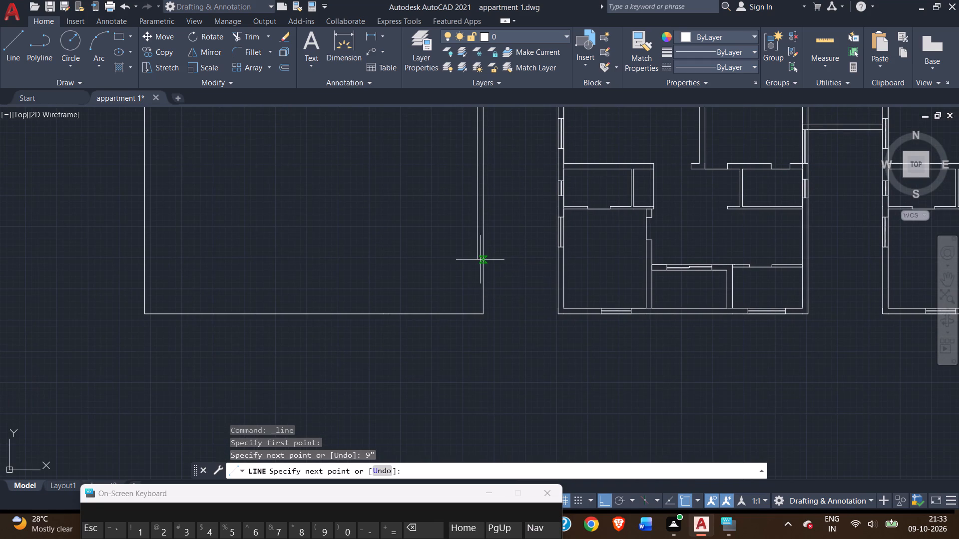
scroll(465, 302, up, 4)
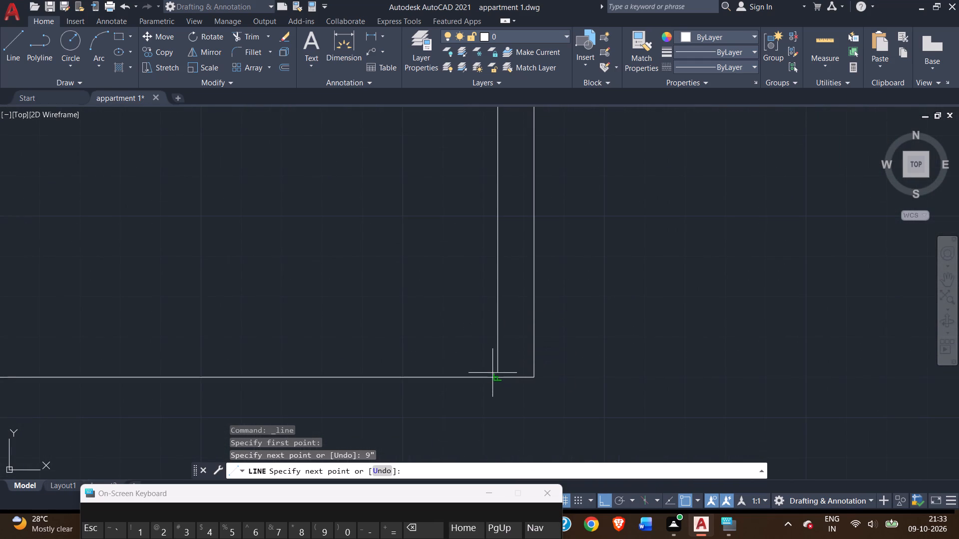
click(501, 376)
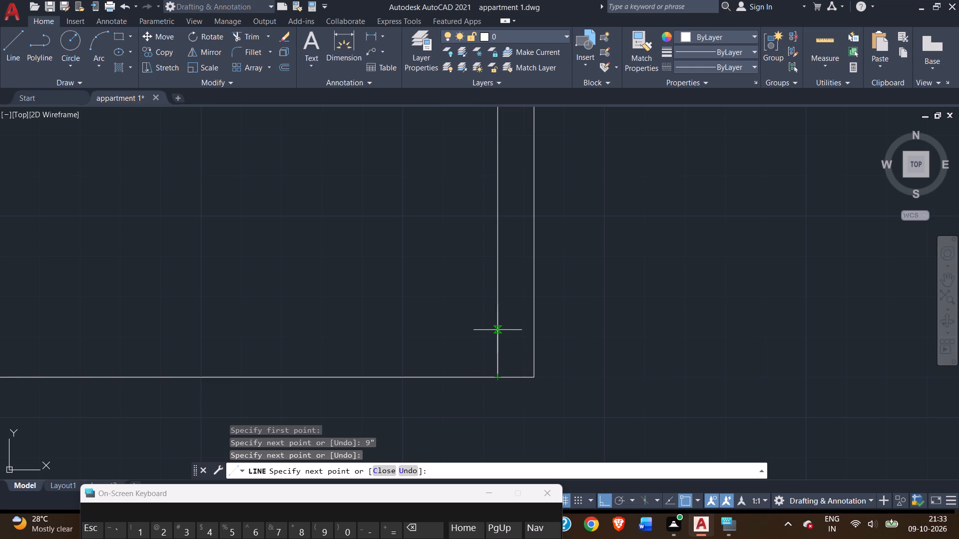
Continue the line 9" back up, and from there leftward to the left outer line as the bottom wall's inner face.
key(9)
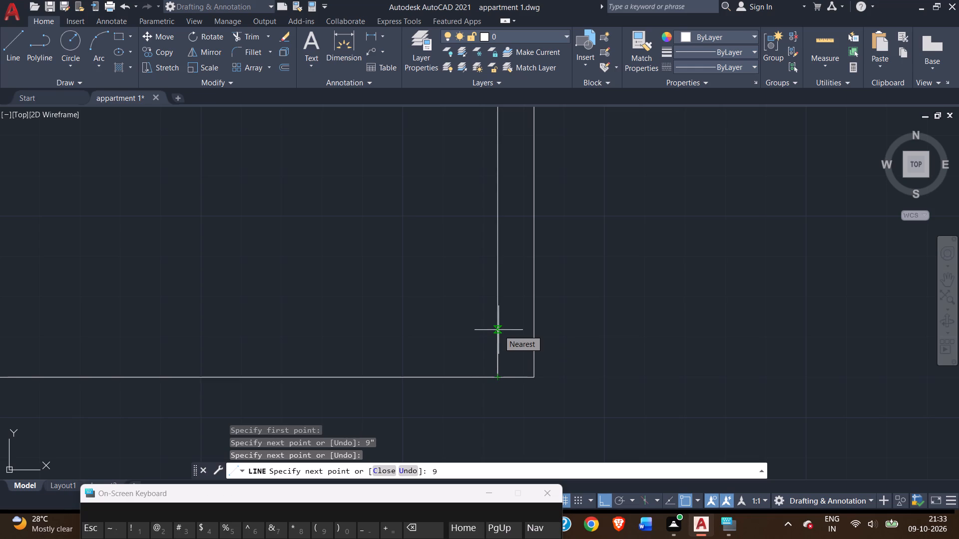
key(shift+quotedbl)
key(Return)
scroll(277, 331, down, 3)
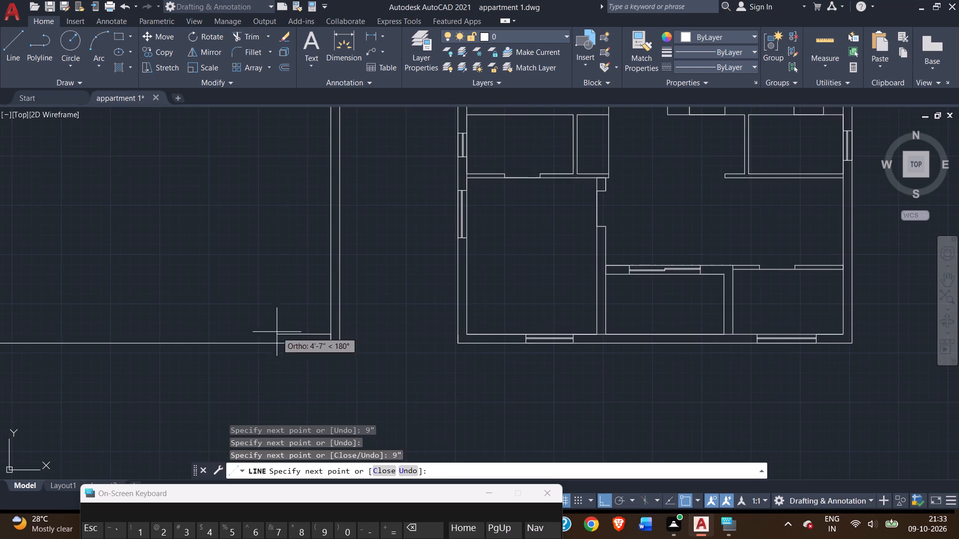
scroll(195, 331, down, 2)
middle_drag(176, 318, 426, 310)
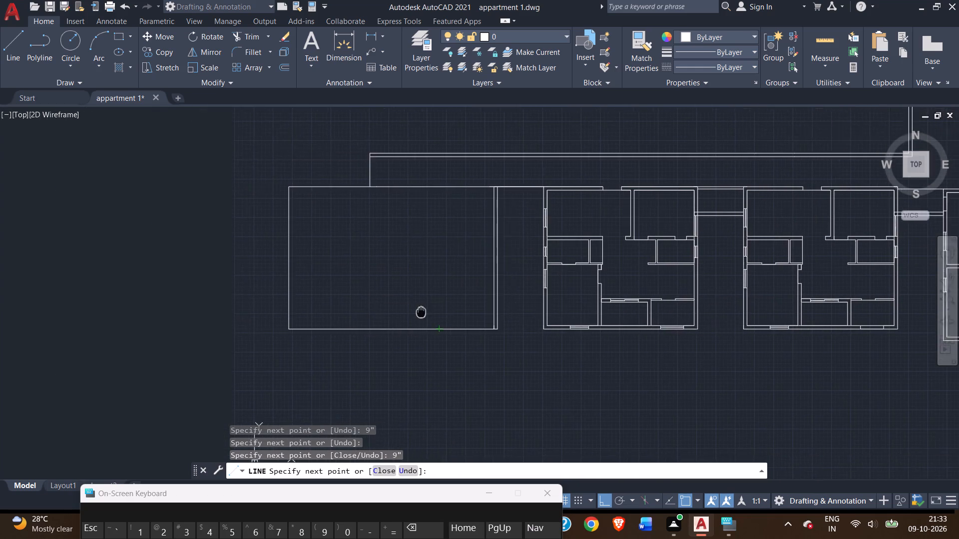
middle_drag(426, 310, 427, 309)
scroll(297, 322, up, 3)
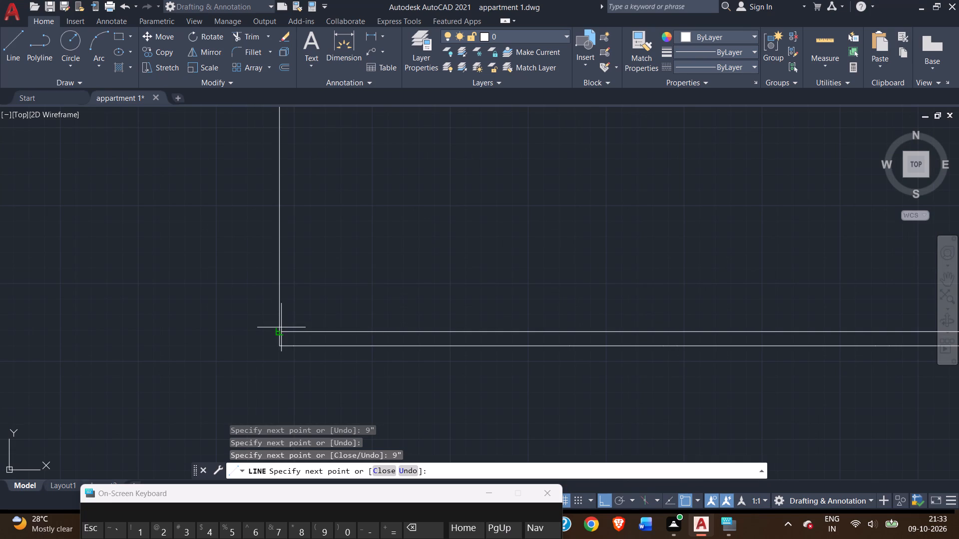
double_click(282, 330)
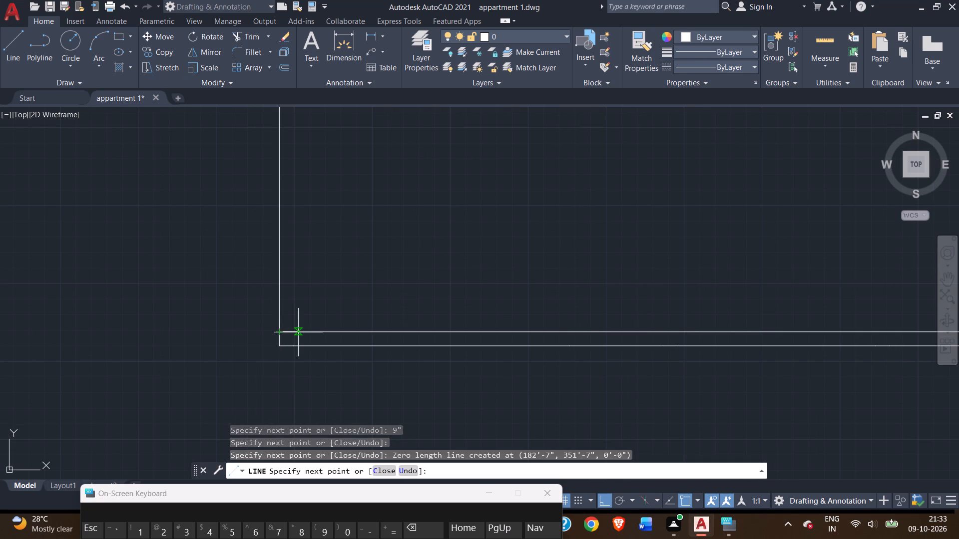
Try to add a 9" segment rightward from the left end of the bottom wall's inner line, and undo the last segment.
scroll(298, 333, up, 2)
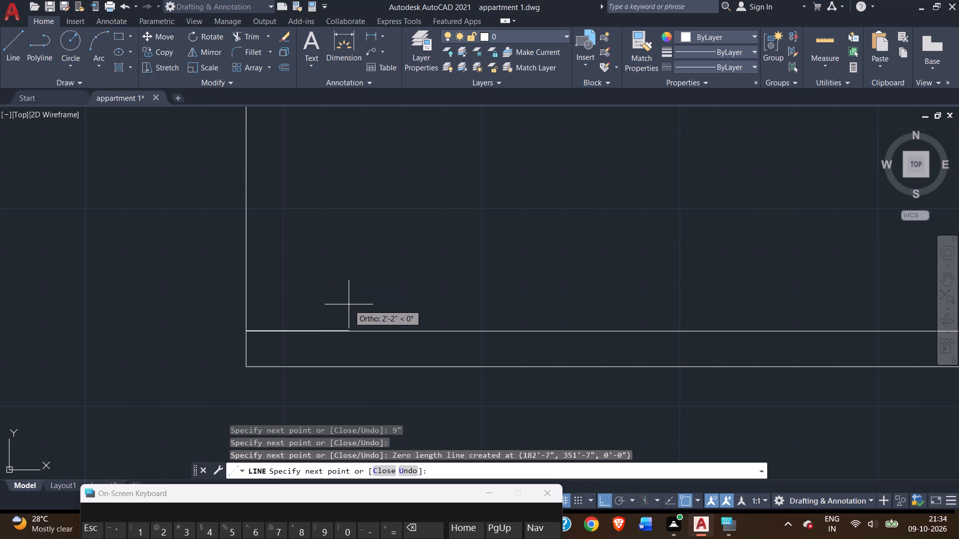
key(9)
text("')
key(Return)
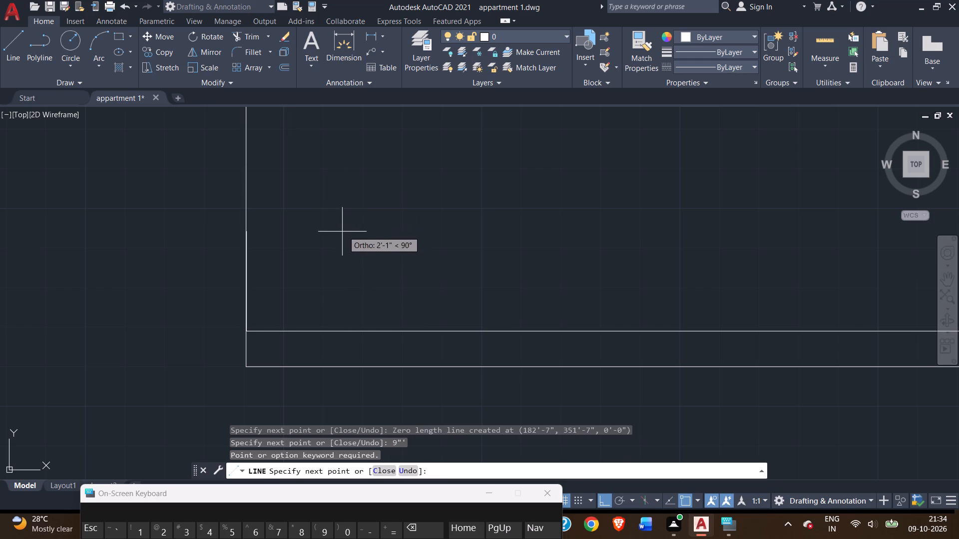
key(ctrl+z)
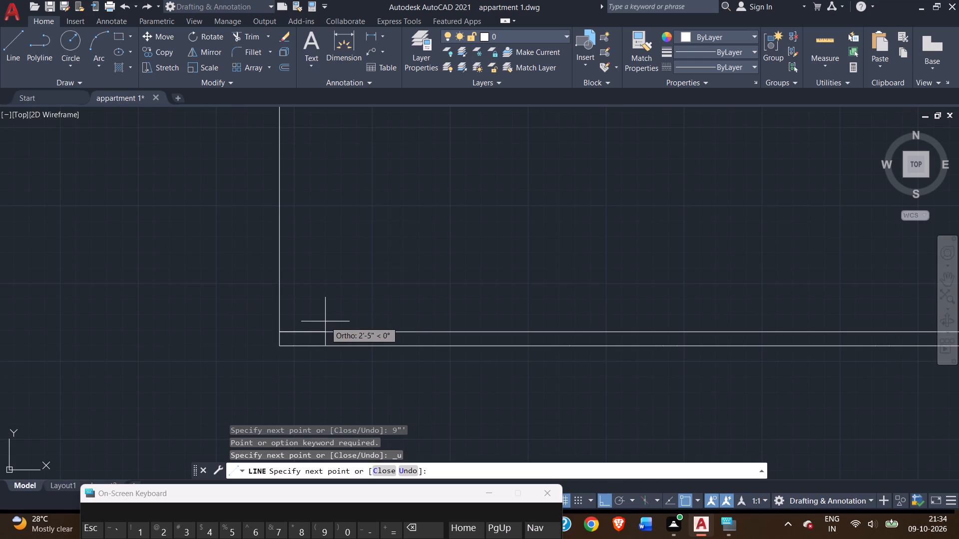
Continue the line 9" rightward from the left outer line, and from there up to the top line as the left wall's inner face.
key(9)
key(shift+quotedbl)
key(Return)
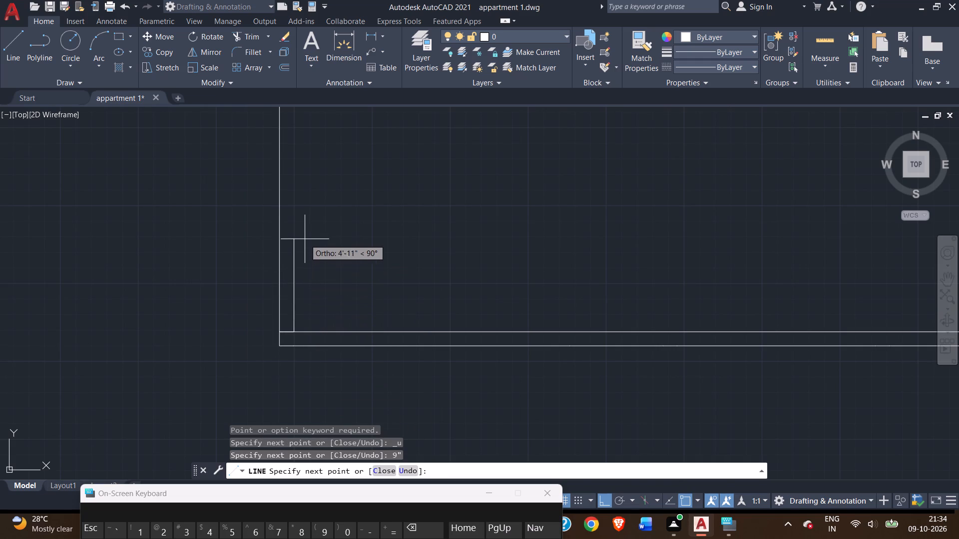
scroll(304, 237, down, 2)
middle_drag(310, 222, 353, 399)
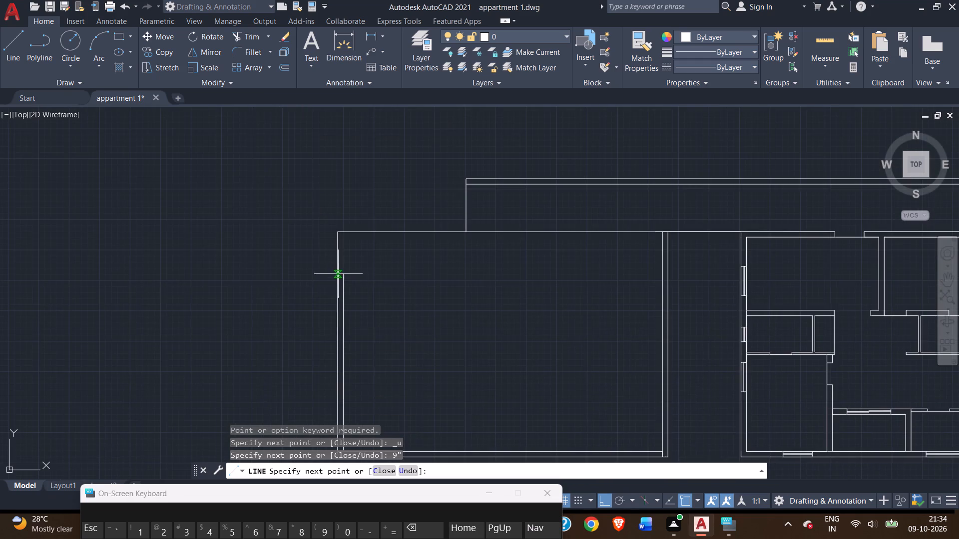
scroll(339, 270, up, 4)
scroll(345, 257, down, 2)
middle_drag(356, 172, 367, 233)
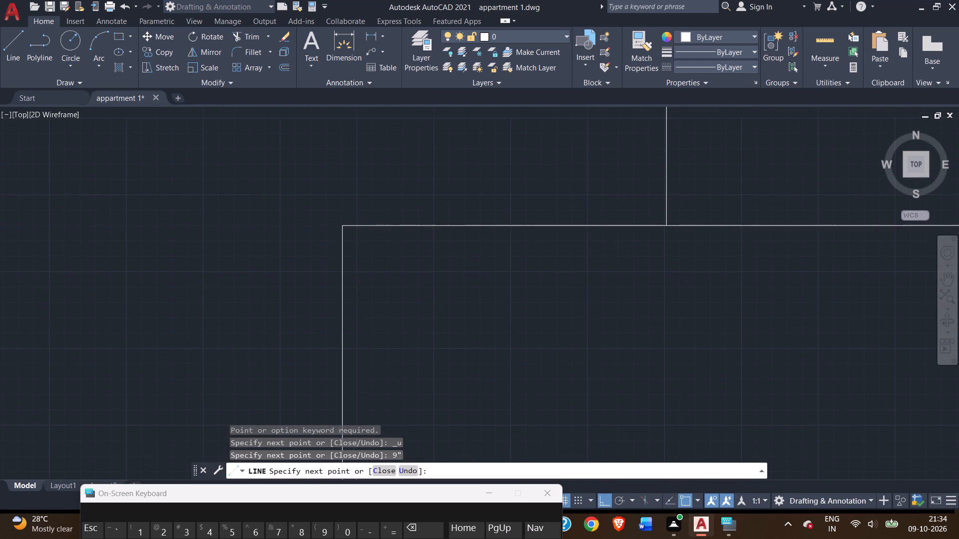
click(354, 224)
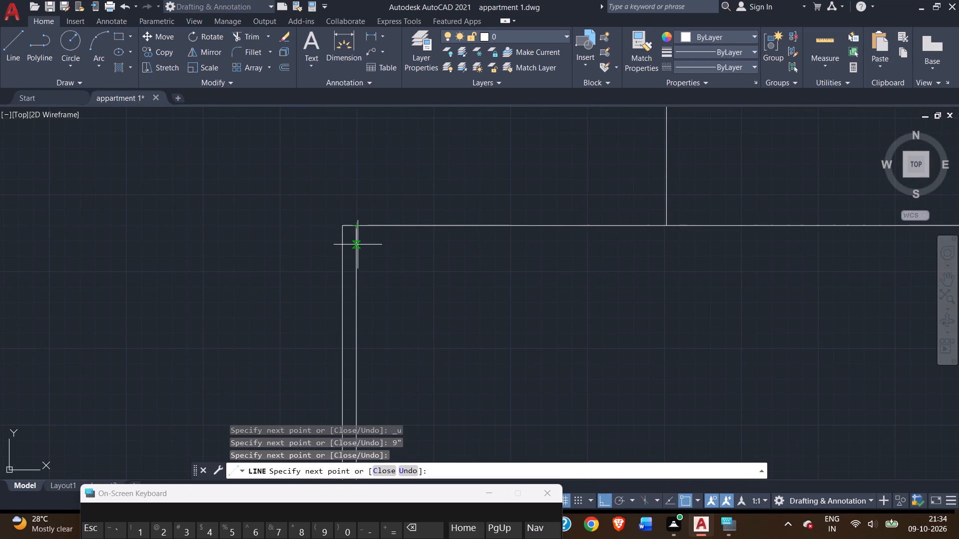
Continue the line 9" down, and from there rightward to the right wall's inner line as the top wall's inner face, ending the line.
key(9)
key(shift+quotedbl)
key(Return)
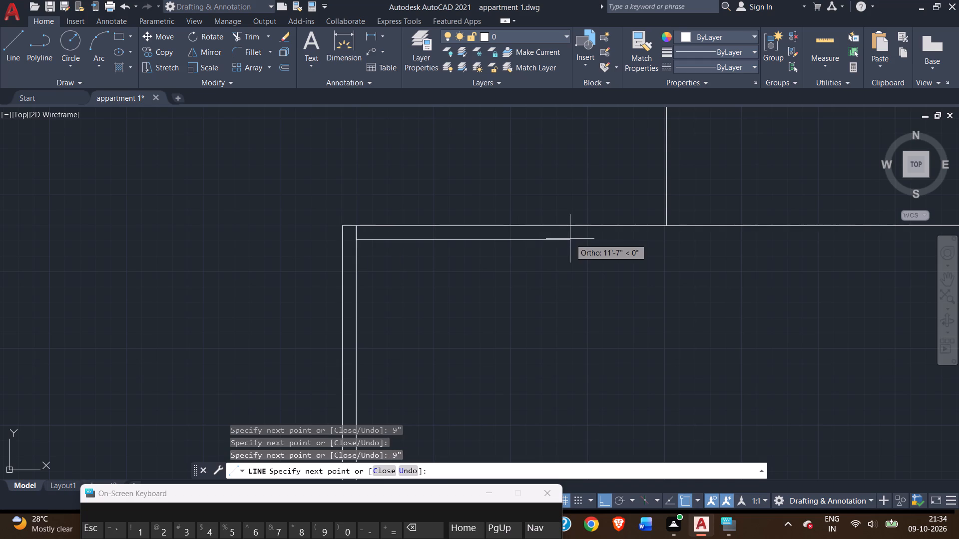
scroll(576, 250, down, 2)
middle_drag(628, 254, 407, 256)
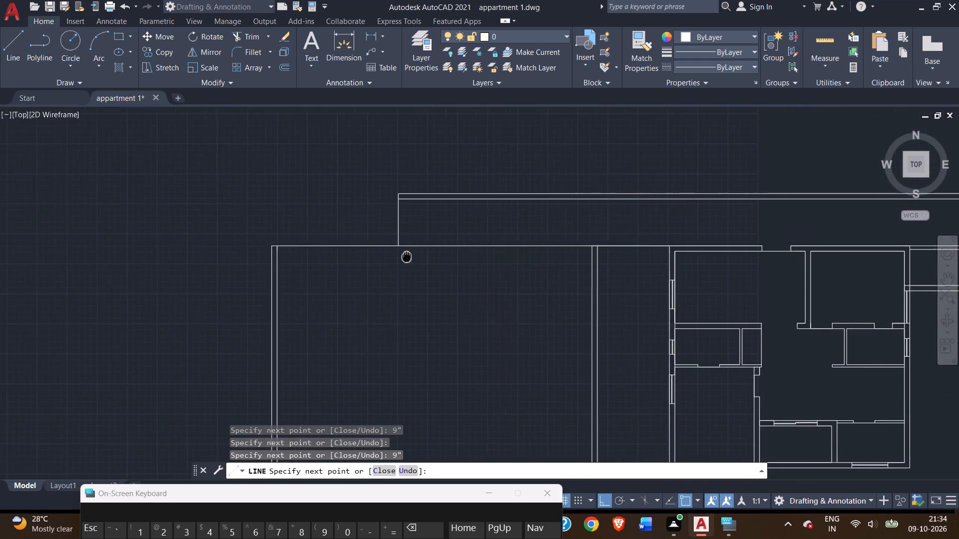
middle_drag(407, 256, 342, 251)
scroll(526, 262, up, 3)
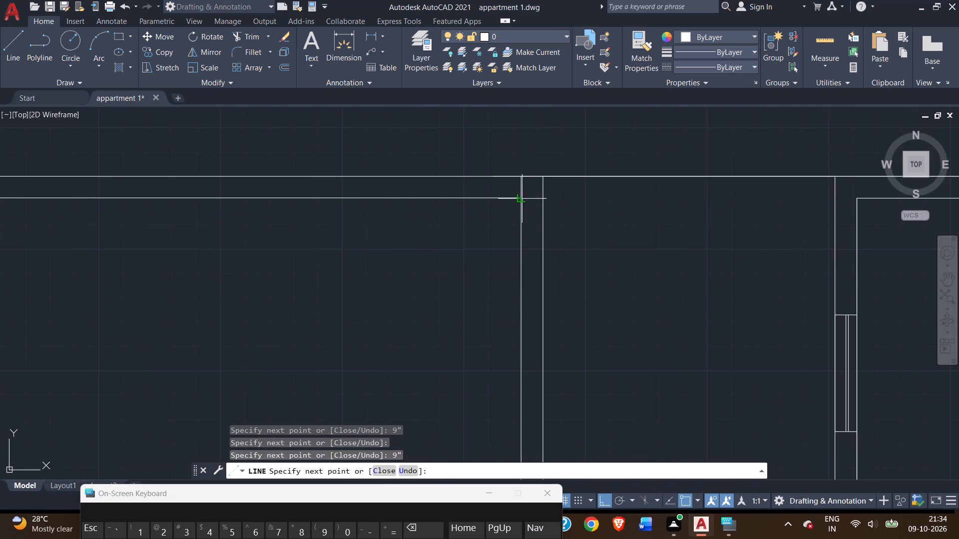
click(522, 198)
right_click(489, 253)
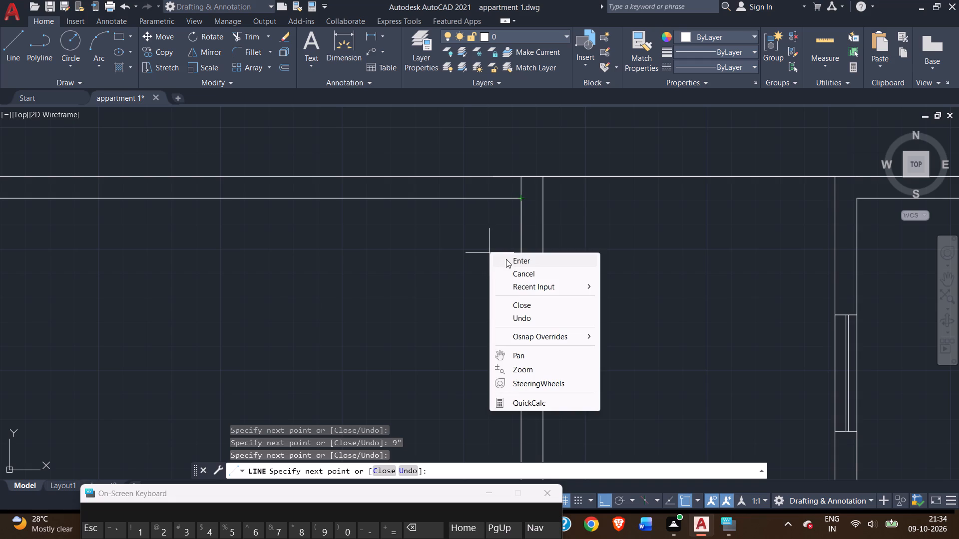
click(506, 259)
Look over the new unit's walls and its place in the overall apartment layout.
scroll(406, 345, down, 4)
middle_drag(404, 365, 425, 292)
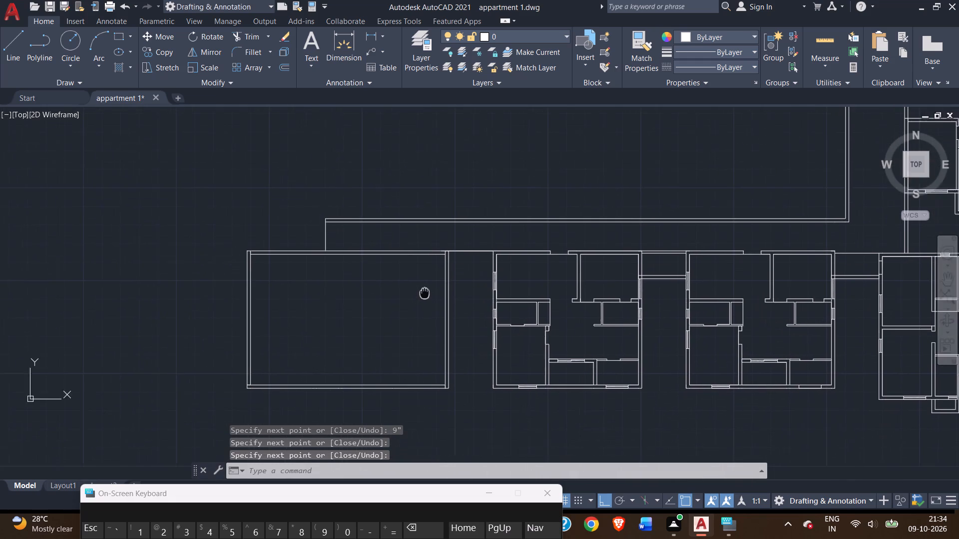
middle_drag(425, 292, 425, 292)
scroll(426, 291, down, 2)
middle_drag(440, 223, 449, 345)
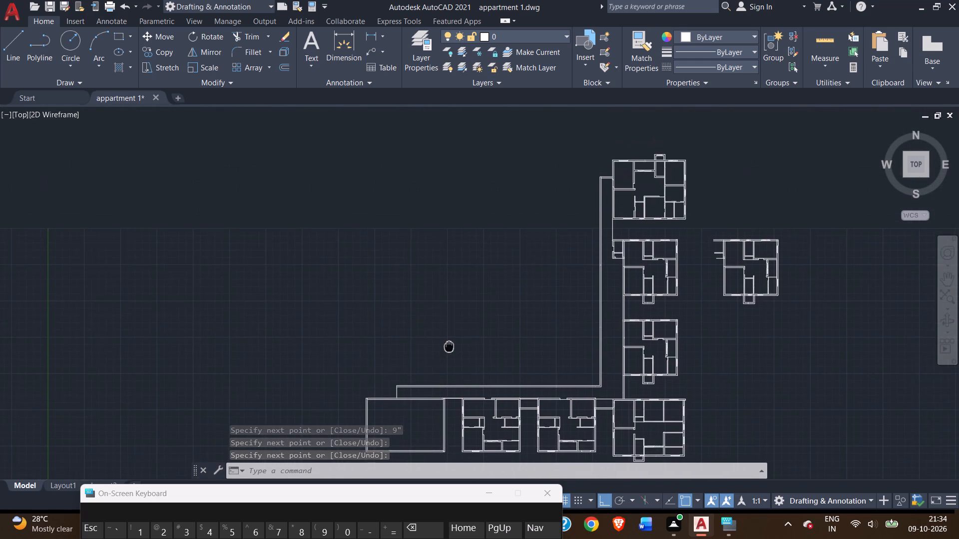
middle_drag(449, 345, 452, 289)
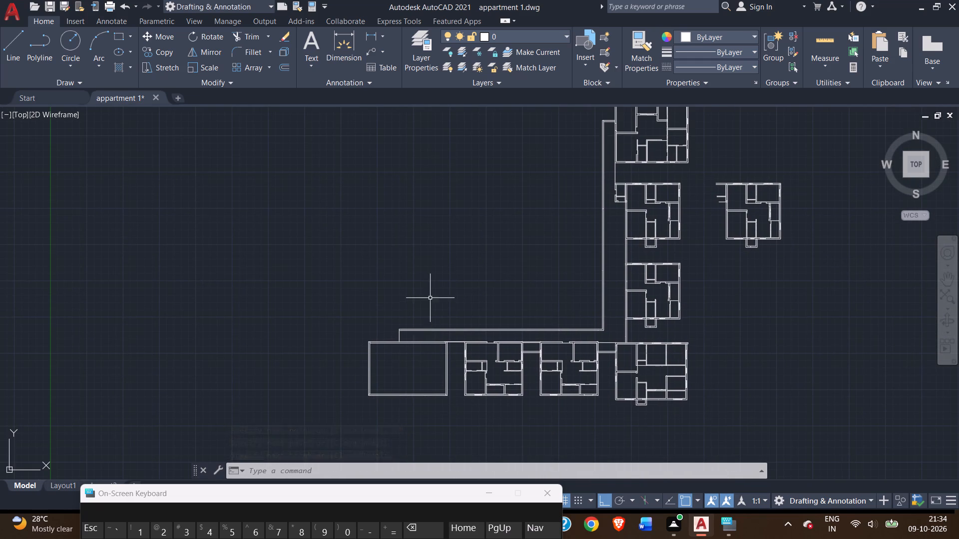
scroll(550, 371, up, 2)
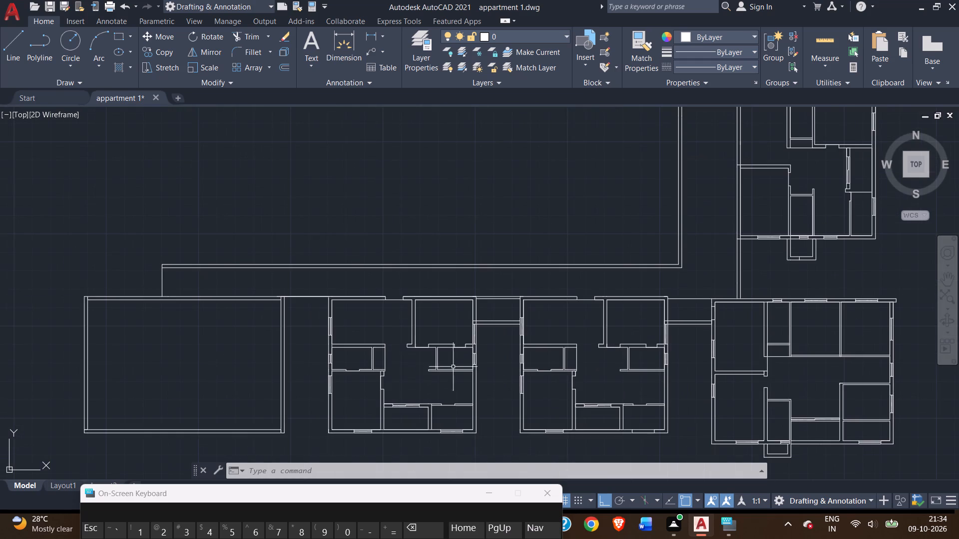
scroll(383, 253, down, 2)
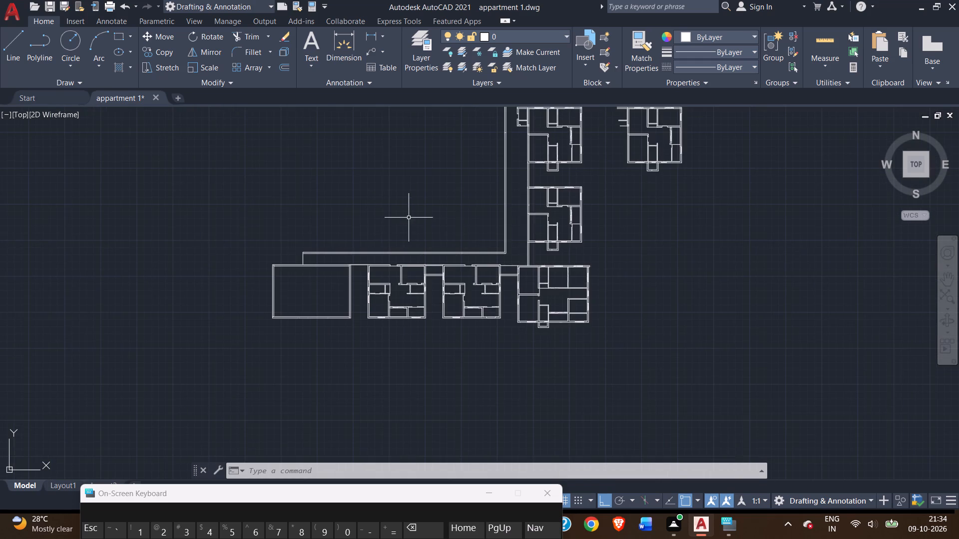
middle_drag(409, 217, 510, 291)
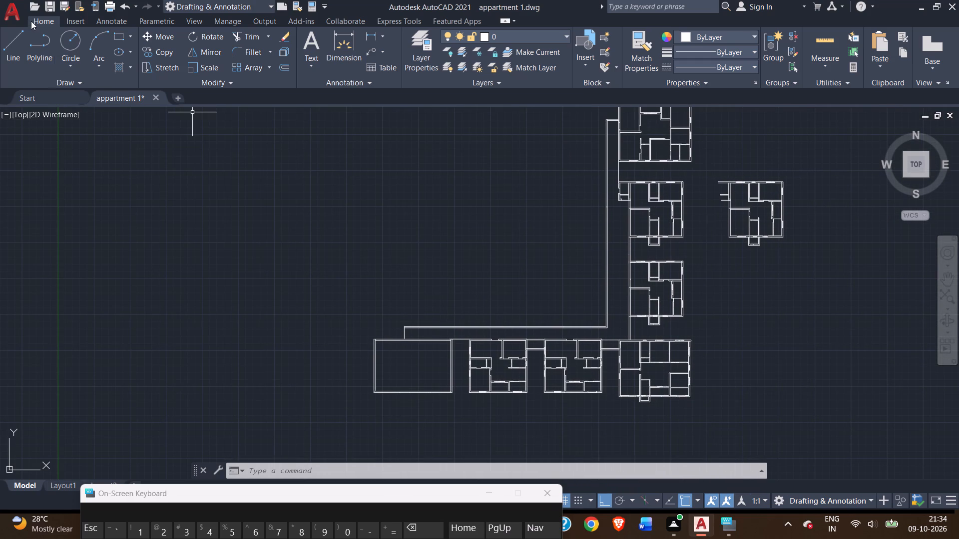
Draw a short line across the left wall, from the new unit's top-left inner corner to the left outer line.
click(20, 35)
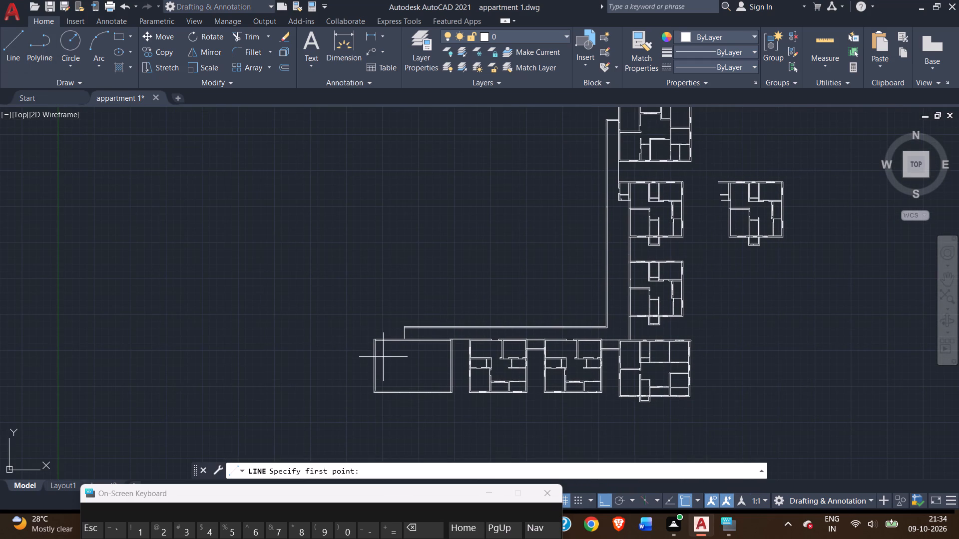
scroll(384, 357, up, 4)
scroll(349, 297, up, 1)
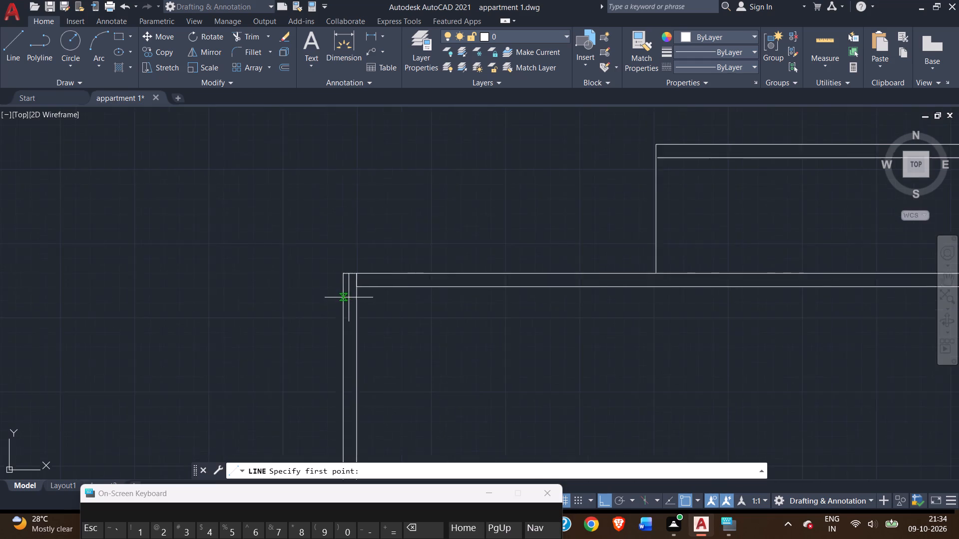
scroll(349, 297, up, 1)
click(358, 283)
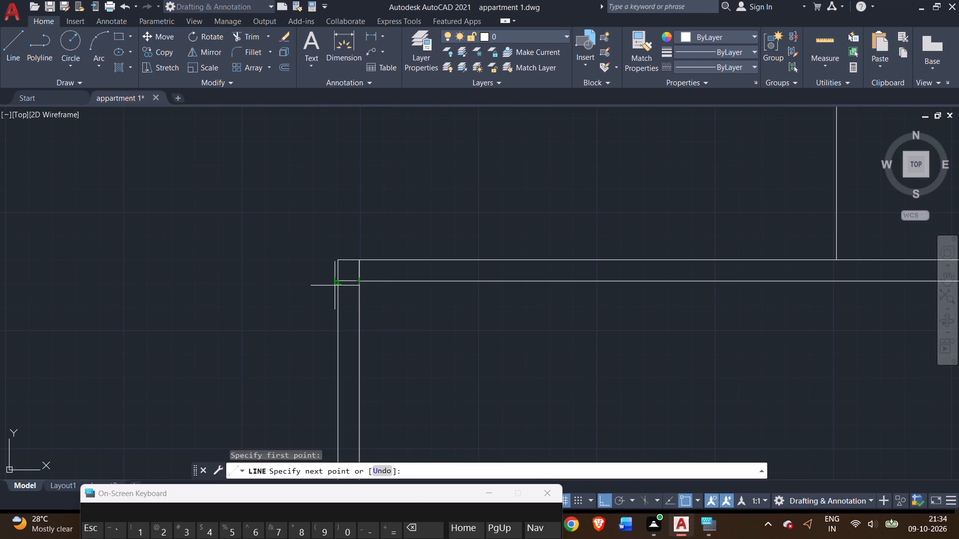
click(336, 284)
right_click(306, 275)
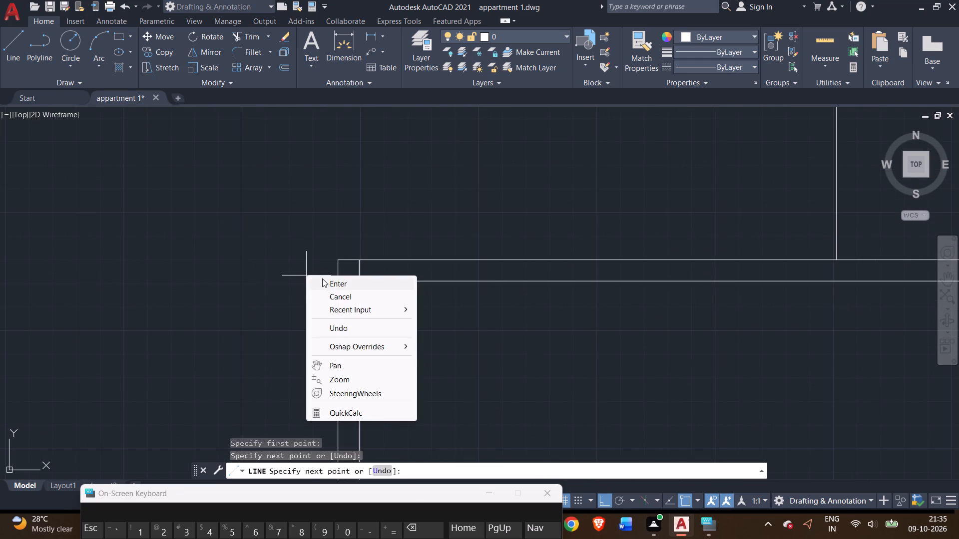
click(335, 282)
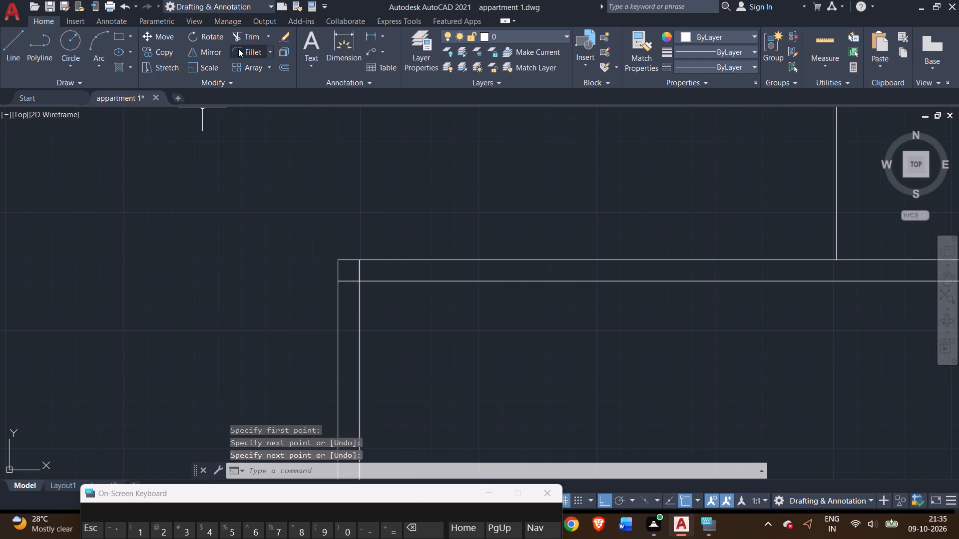
Trim the overlapping vertical and horizontal wall lines inside the new unit's top-left corner.
click(239, 36)
scroll(350, 256, up, 3)
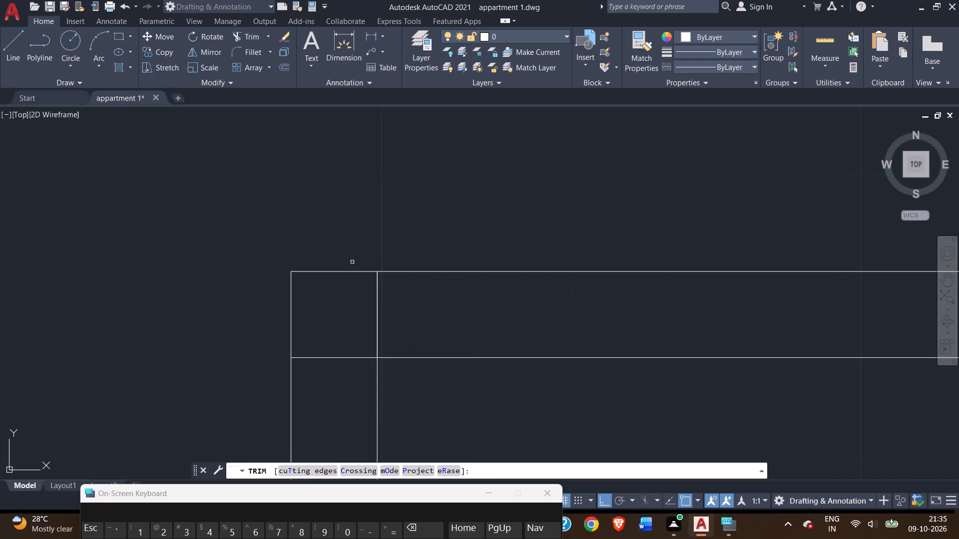
click(377, 298)
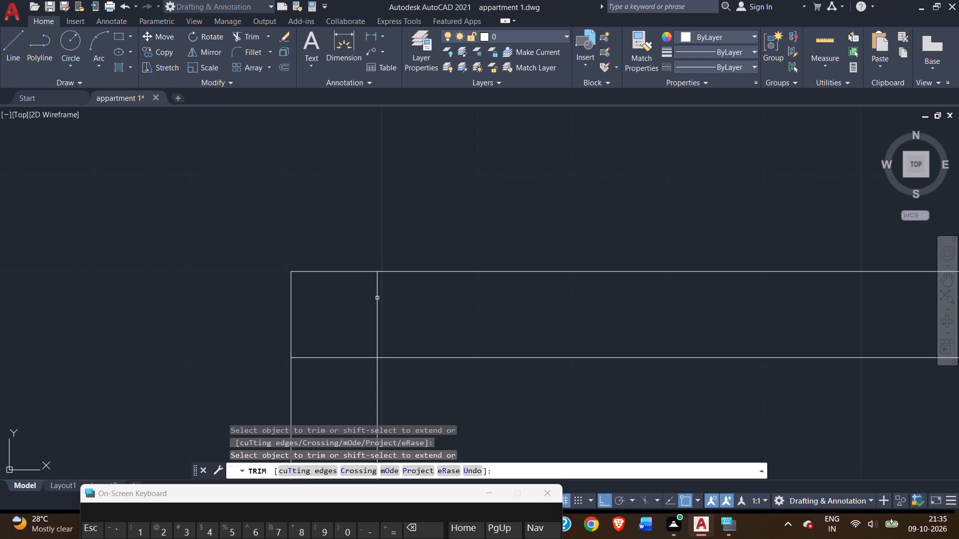
click(378, 294)
click(359, 358)
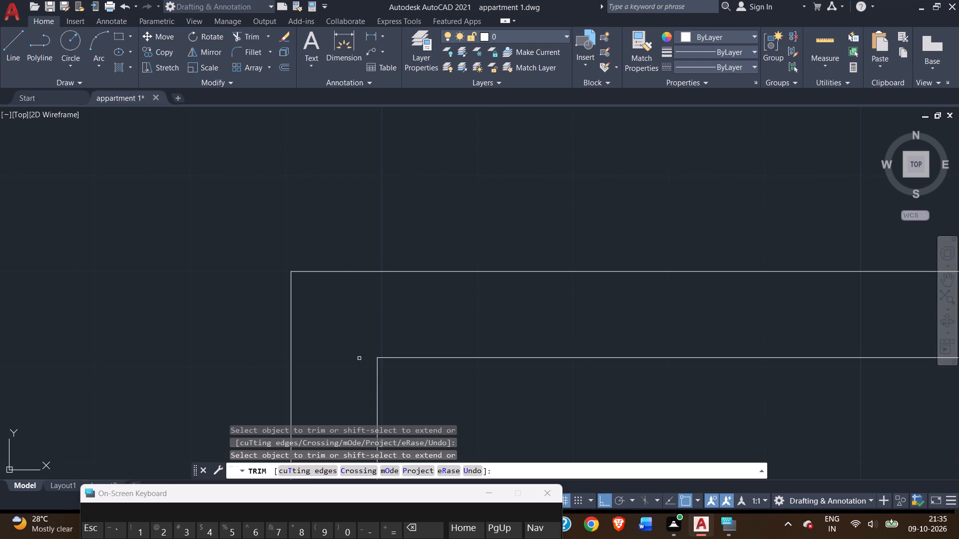
Trim the right wall's inner line where it crosses the top wall at the new unit's top-right corner.
scroll(361, 330, down, 3)
scroll(419, 244, down, 2)
middle_drag(604, 364, 255, 337)
scroll(523, 260, up, 4)
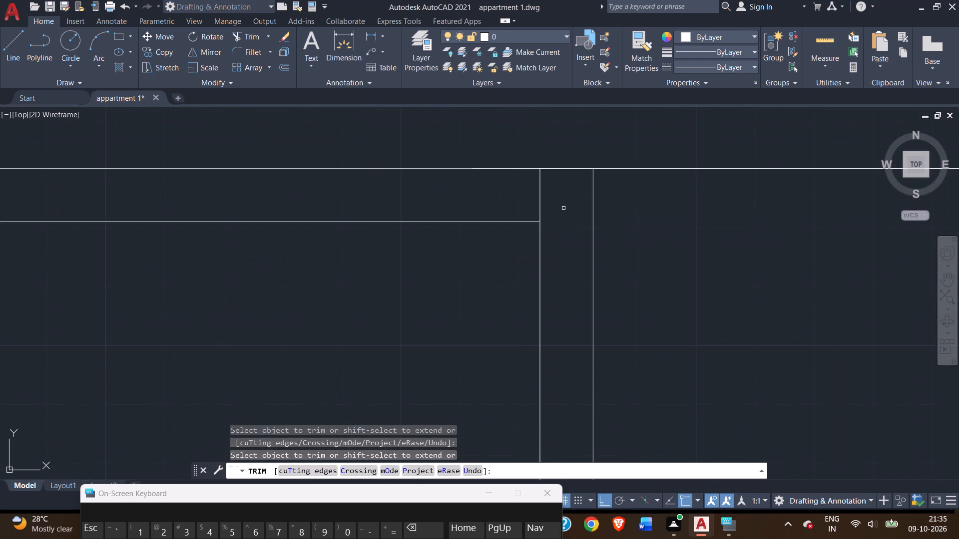
click(538, 198)
Trim the right wall's inner line and the leftover segment crossing the bottom wall at the new unit's bottom-right corner.
scroll(418, 377, down, 3)
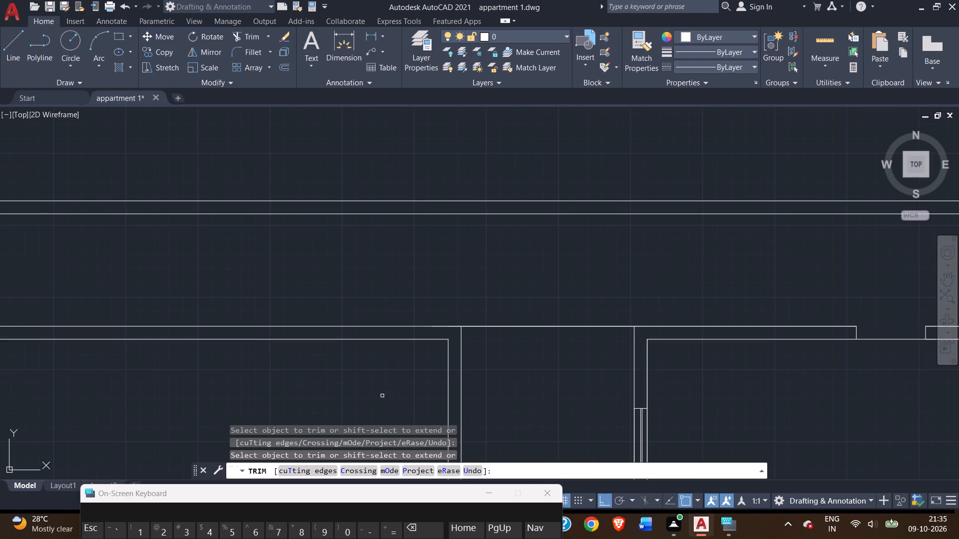
middle_drag(382, 396, 455, 223)
scroll(425, 291, down, 3)
middle_drag(412, 313, 417, 234)
scroll(418, 230, up, 1)
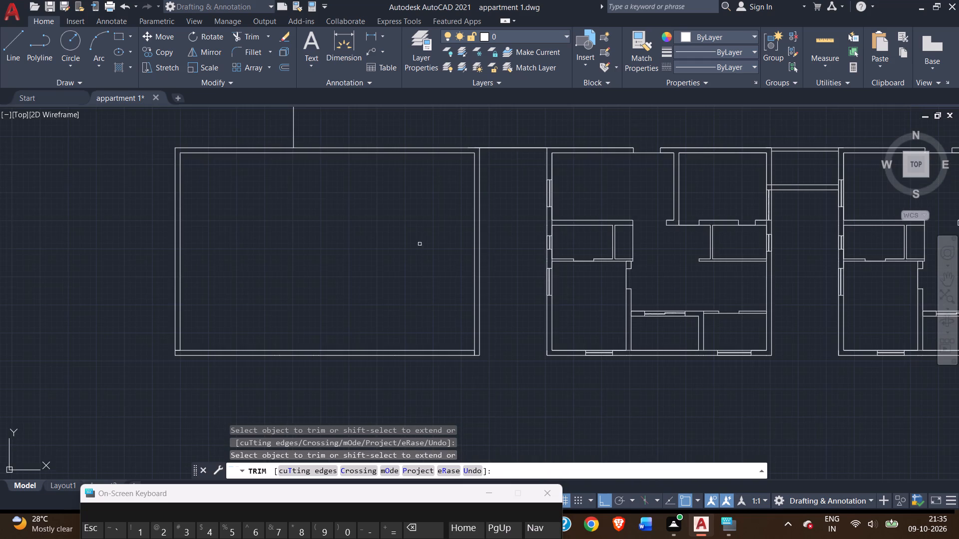
scroll(476, 363, up, 4)
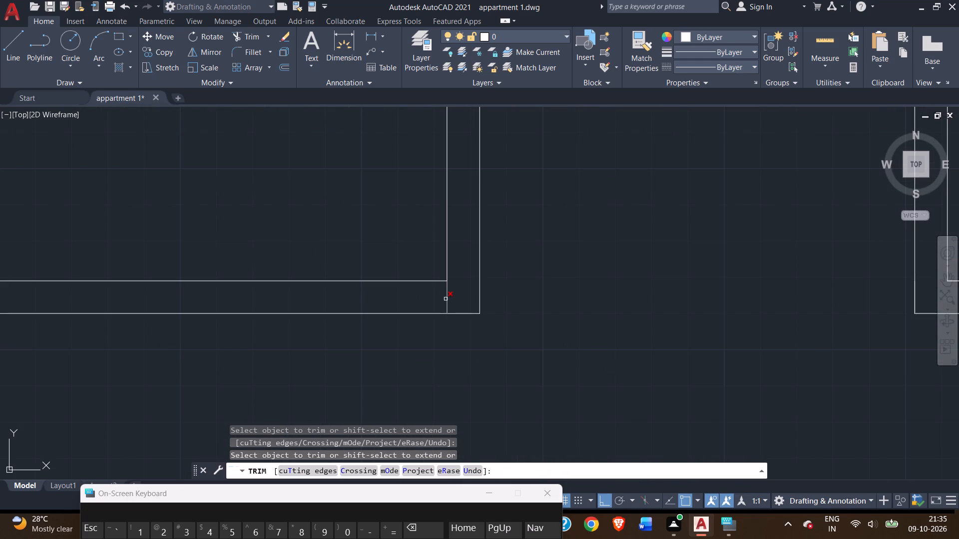
click(448, 303)
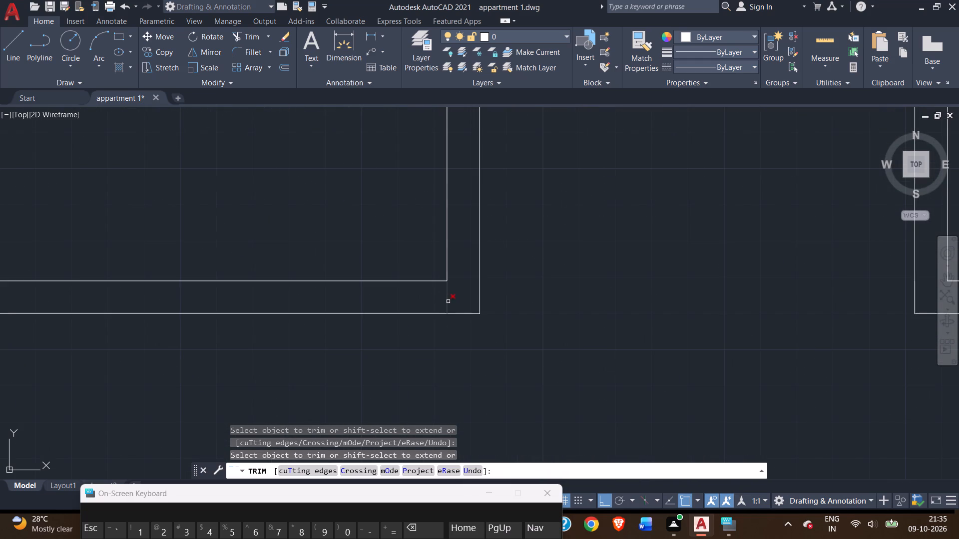
double_click(448, 299)
Trim the horizontal inner line pieces crossing the left wall at the new unit's bottom-left corner.
scroll(379, 370, down, 2)
middle_drag(306, 302, 563, 266)
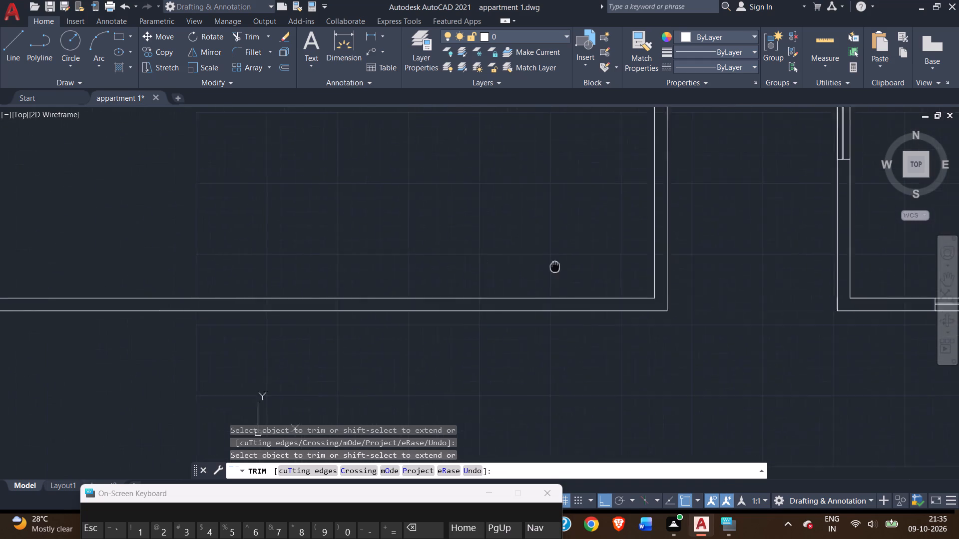
middle_drag(563, 266, 705, 253)
scroll(57, 295, up, 3)
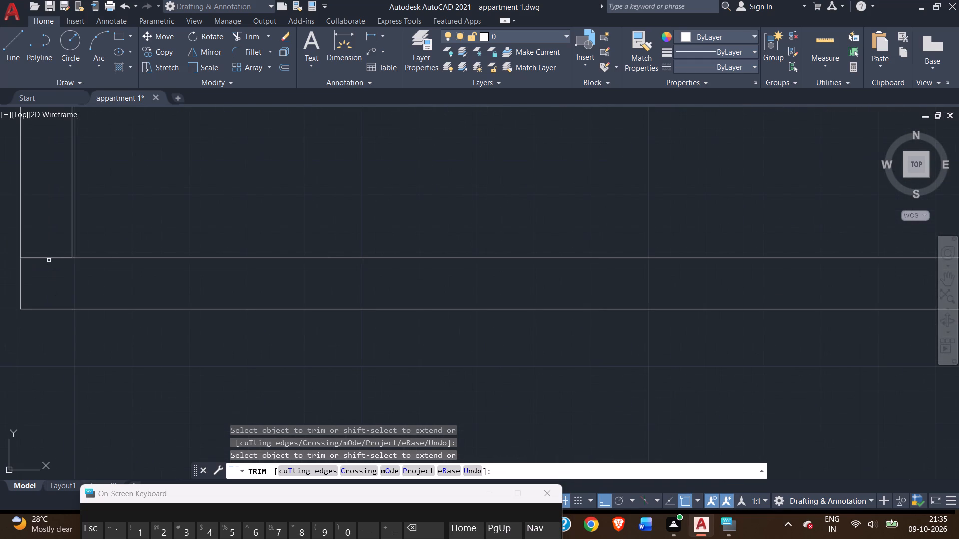
click(53, 259)
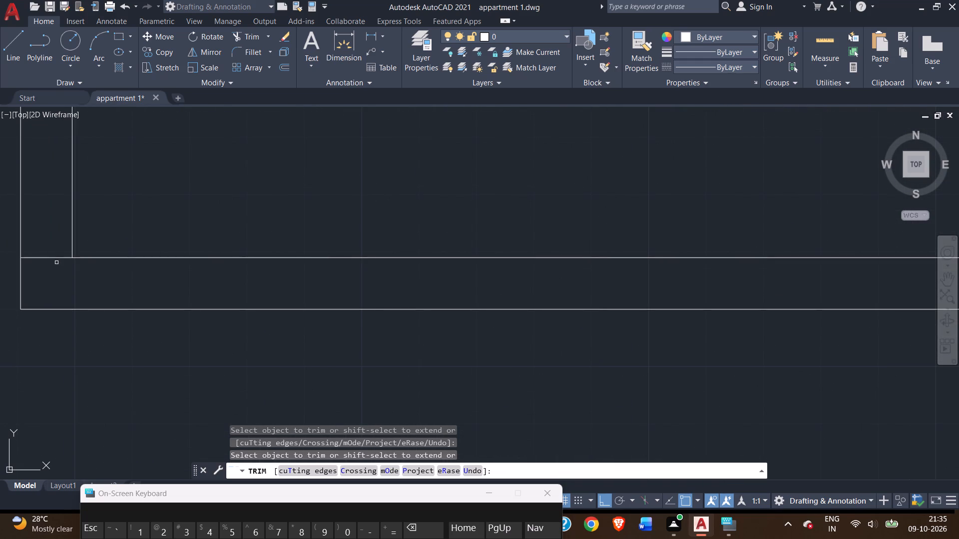
click(60, 258)
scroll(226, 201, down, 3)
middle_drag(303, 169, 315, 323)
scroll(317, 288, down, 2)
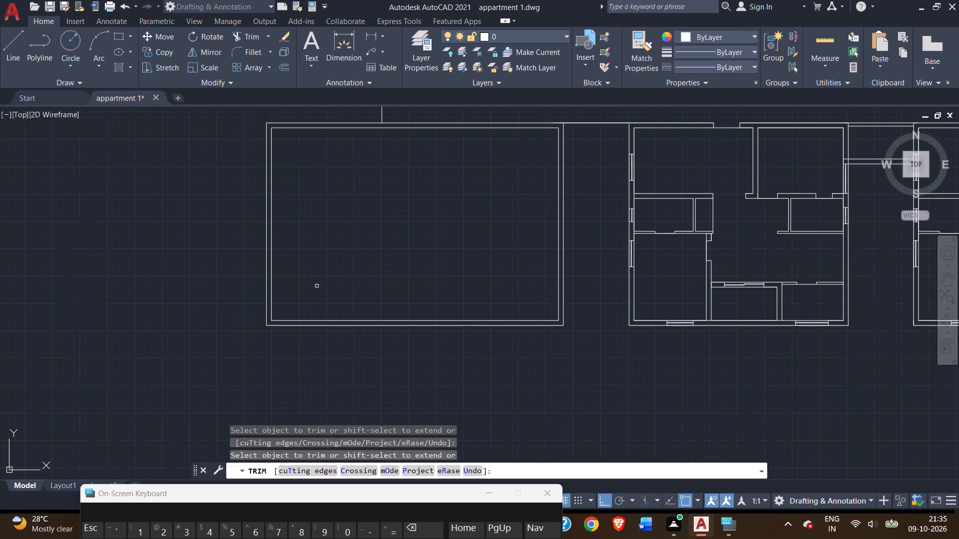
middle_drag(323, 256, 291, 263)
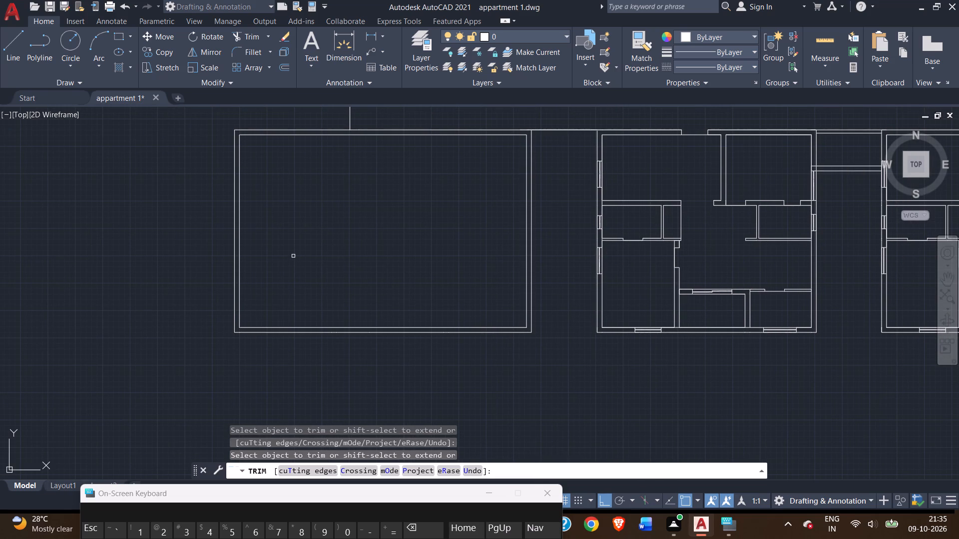
Draw a 16' line straight down the right wall from the new unit's inner top-right corner.
click(10, 39)
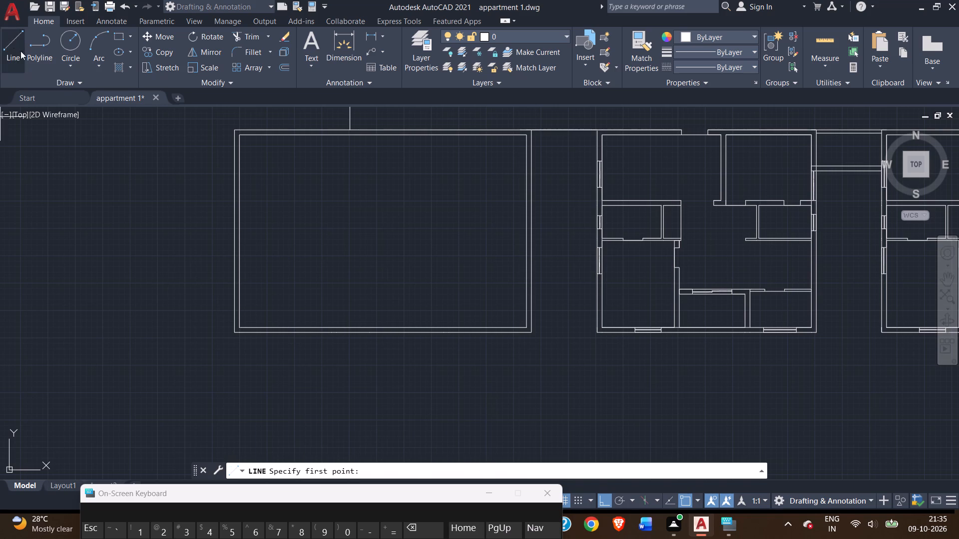
scroll(248, 326, up, 2)
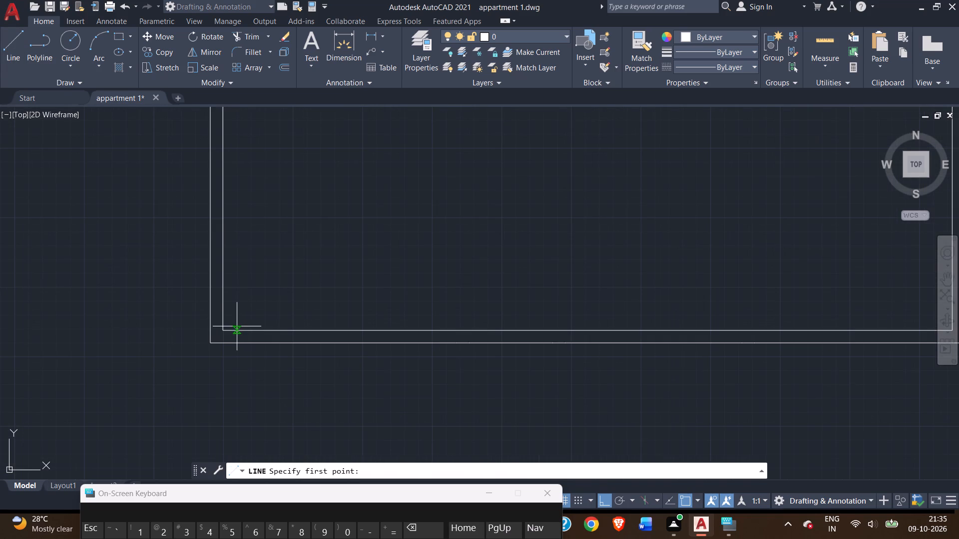
scroll(268, 278, down, 2)
middle_drag(295, 253, 279, 311)
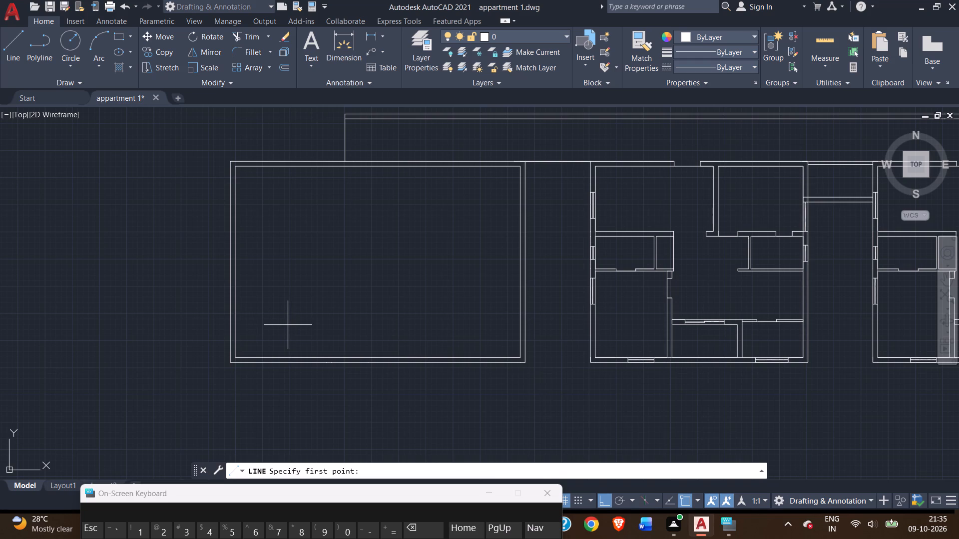
middle_drag(288, 325, 287, 325)
middle_drag(287, 325, 238, 315)
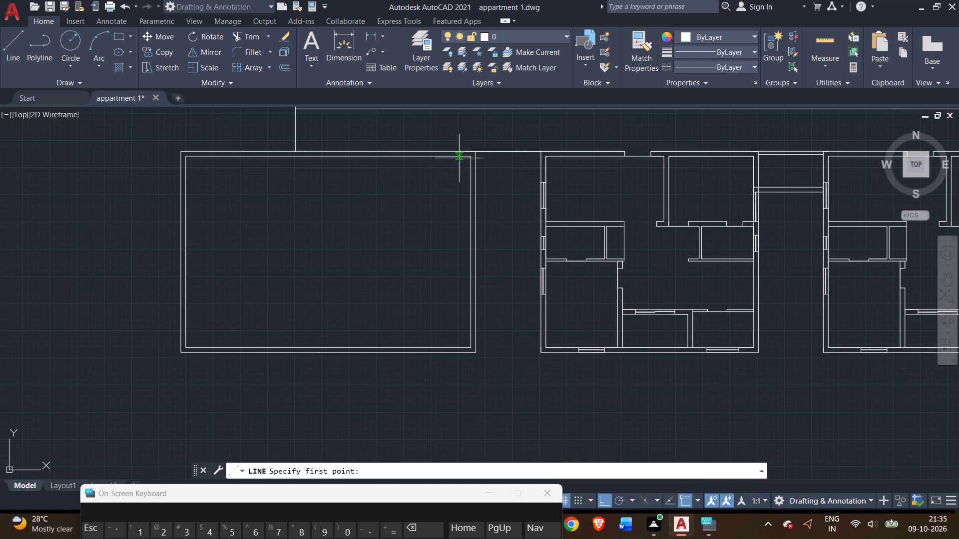
click(472, 158)
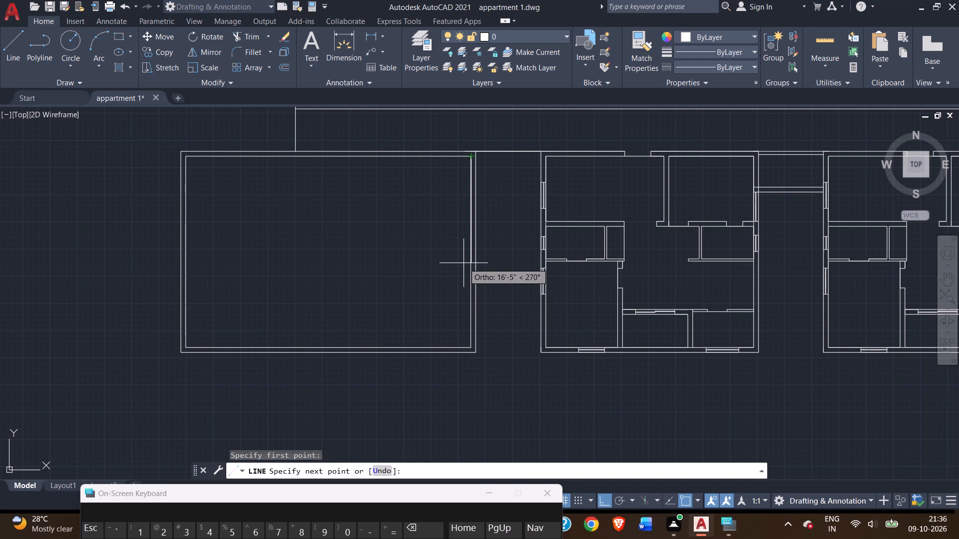
text(16)
key(apostrophe)
key(Return)
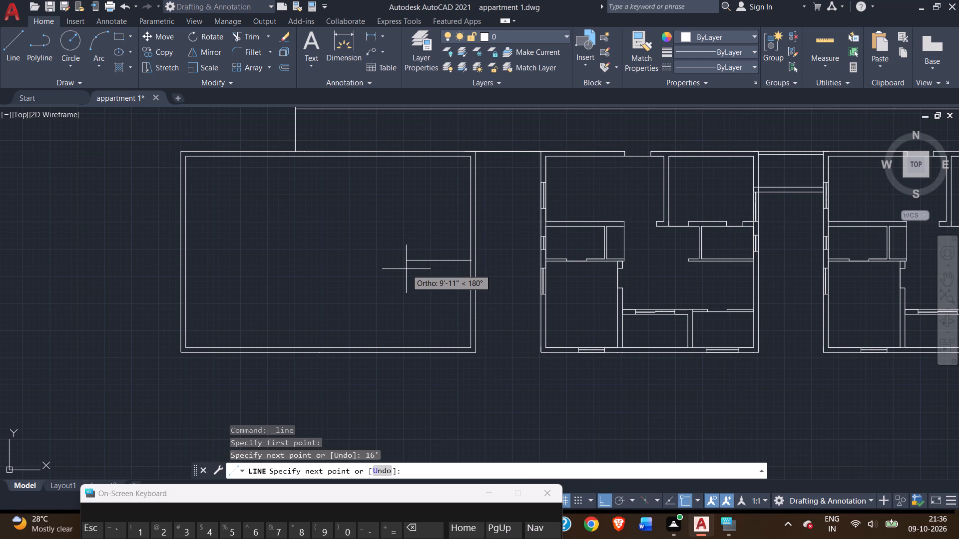
Continue the line 11'10" to the left from the right wall into the new unit.
scroll(406, 269, up, 1)
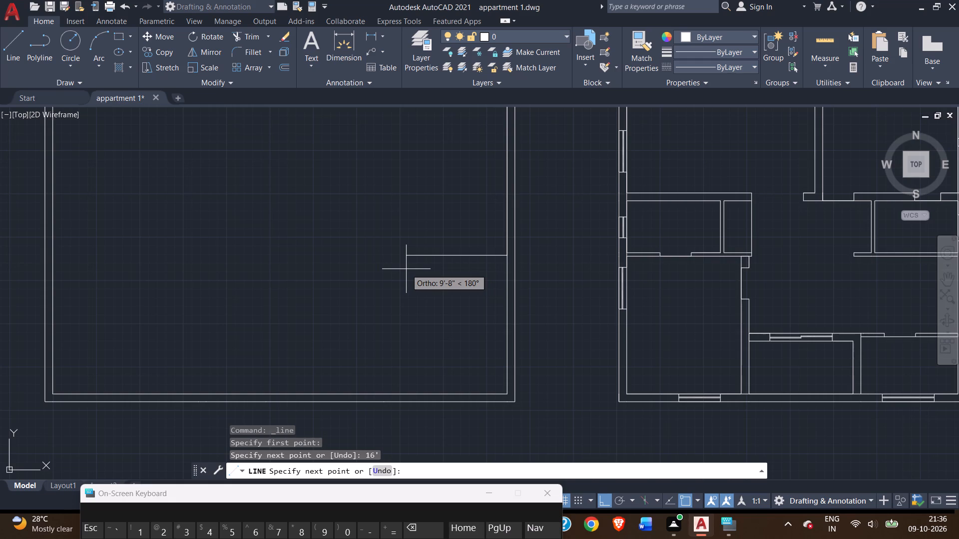
text(11)
key(apostrophe)
text(10)
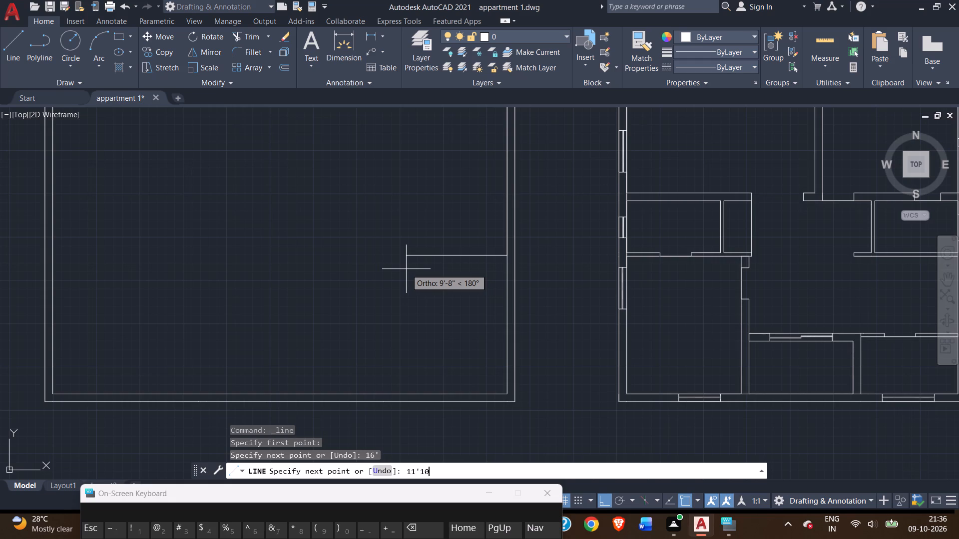
key(shift+quotedbl)
key(Return)
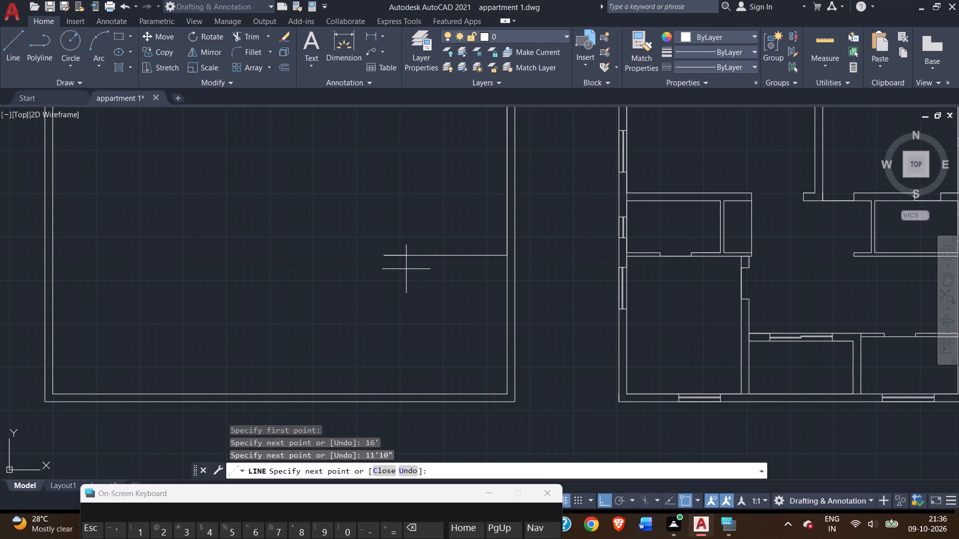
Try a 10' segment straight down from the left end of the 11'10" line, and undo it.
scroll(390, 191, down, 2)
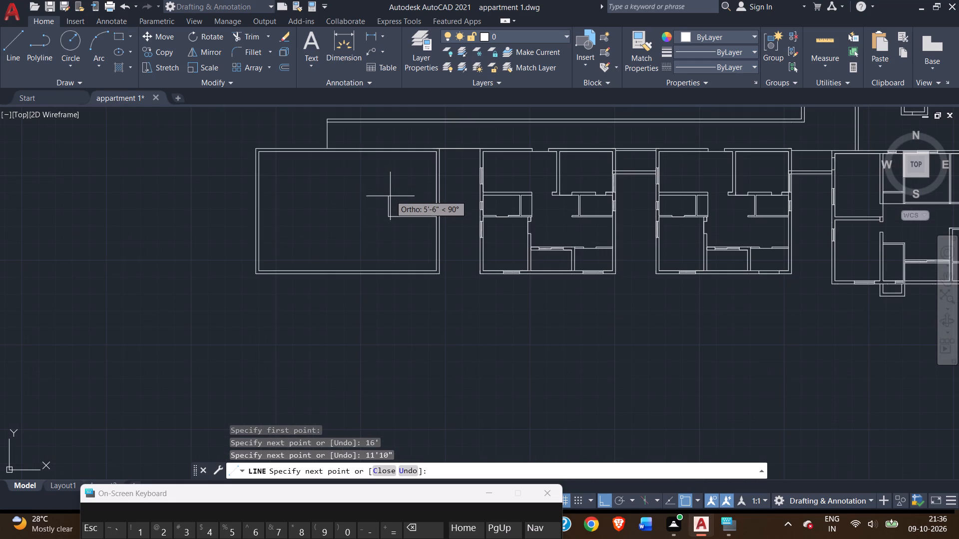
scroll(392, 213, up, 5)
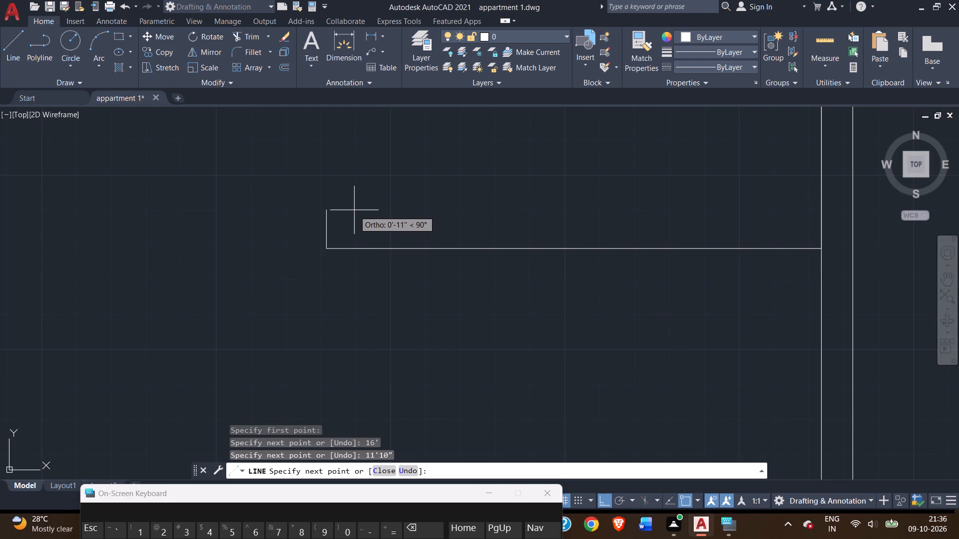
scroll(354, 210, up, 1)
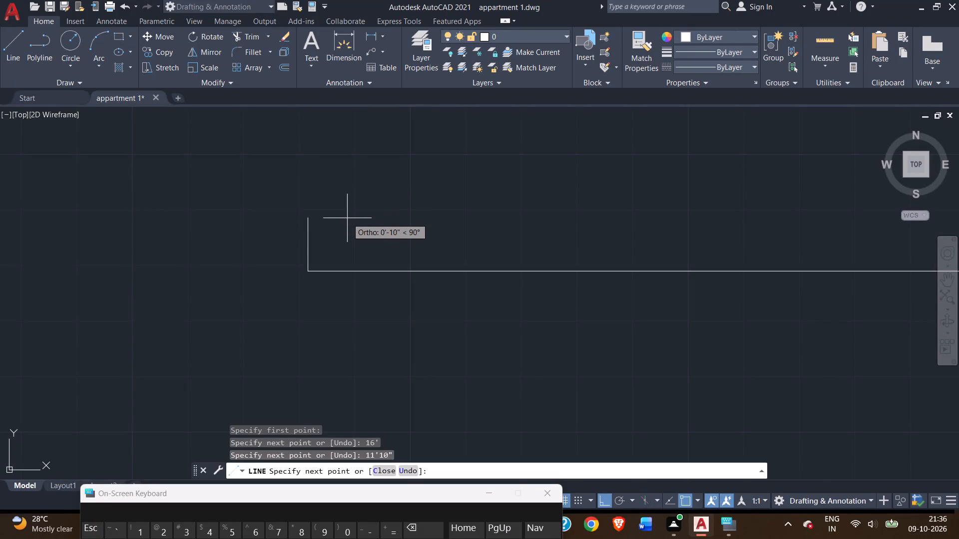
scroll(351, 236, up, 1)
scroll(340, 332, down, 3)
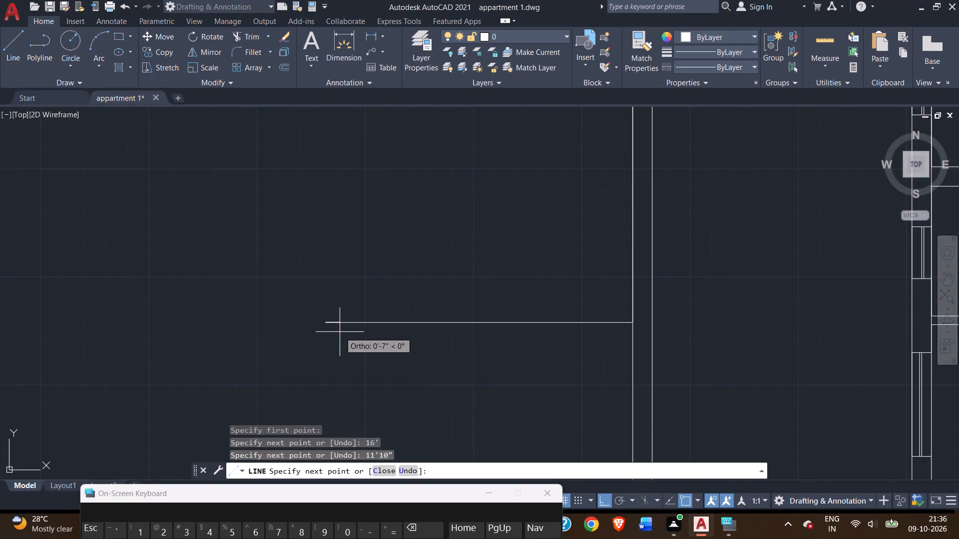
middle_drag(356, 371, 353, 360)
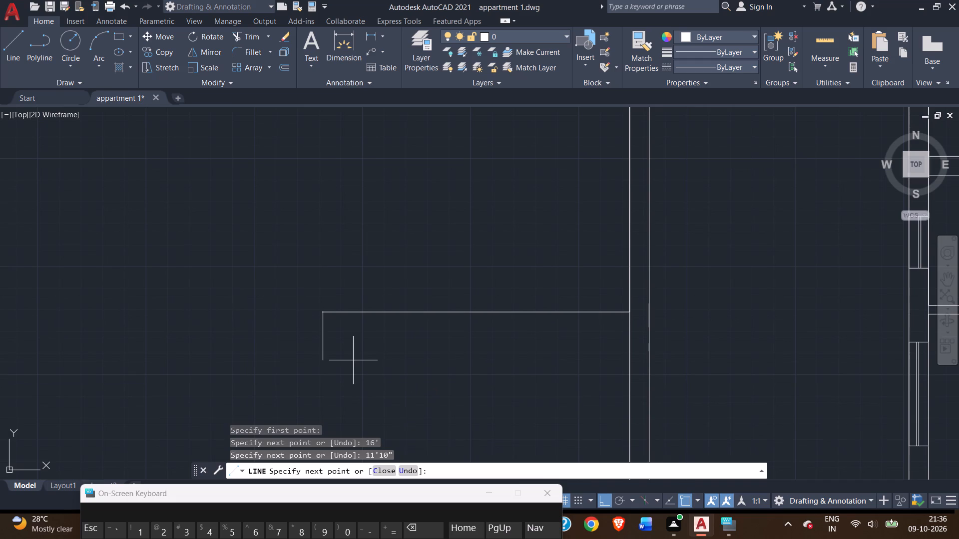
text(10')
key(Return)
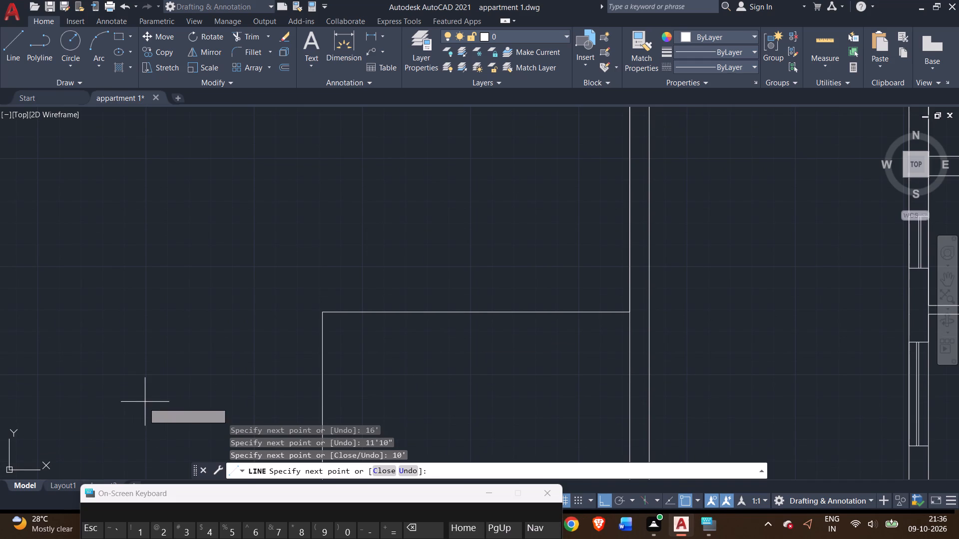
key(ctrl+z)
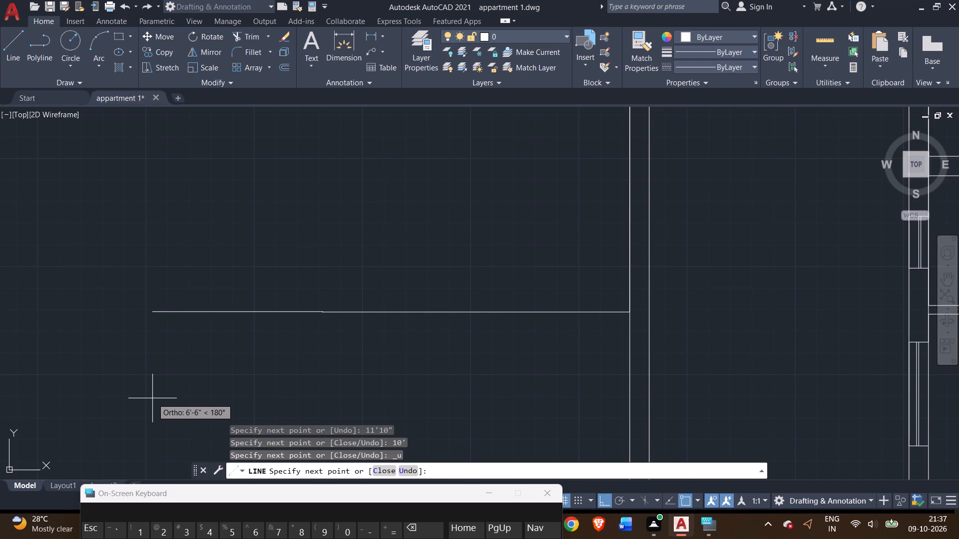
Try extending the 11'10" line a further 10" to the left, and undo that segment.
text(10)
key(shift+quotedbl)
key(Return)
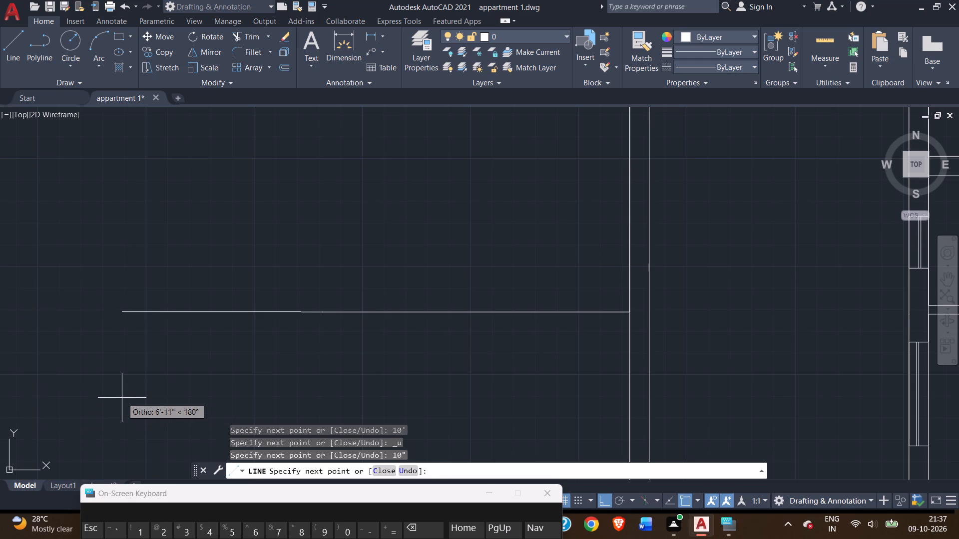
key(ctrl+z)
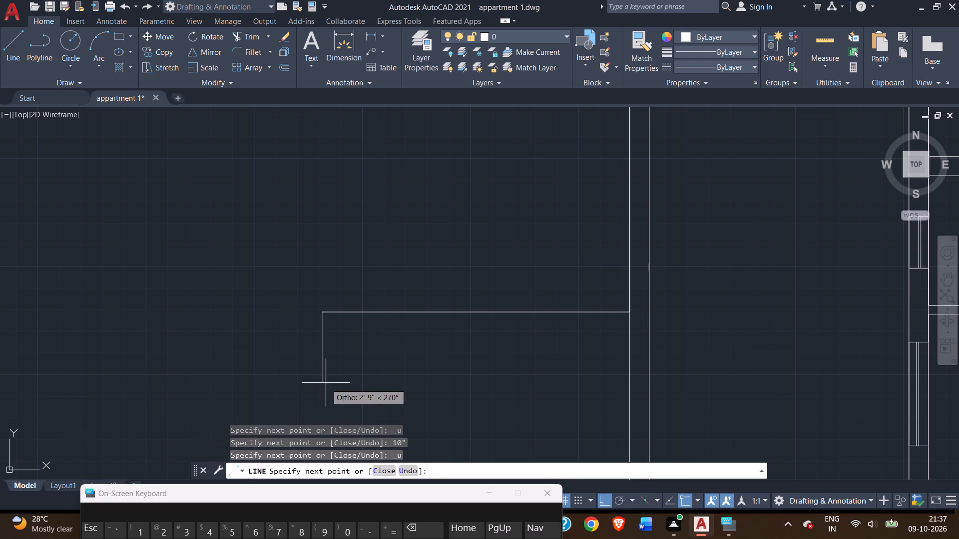
Continue the line downward from the left end of the 11'10" segment inside the new unit.
scroll(326, 375, down, 2)
middle_drag(325, 374, 312, 354)
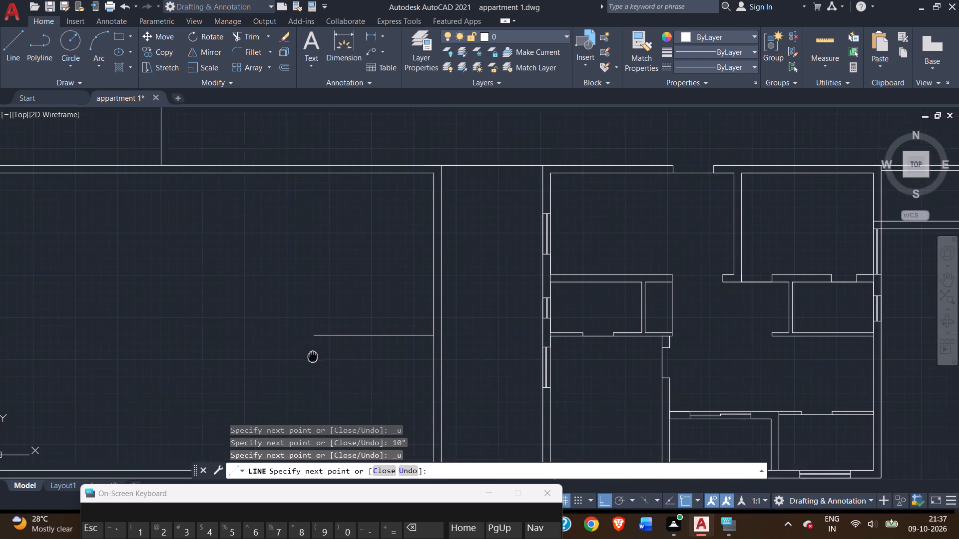
middle_drag(312, 354, 295, 0)
scroll(293, 311, up, 1)
middle_drag(296, 0, 311, 114)
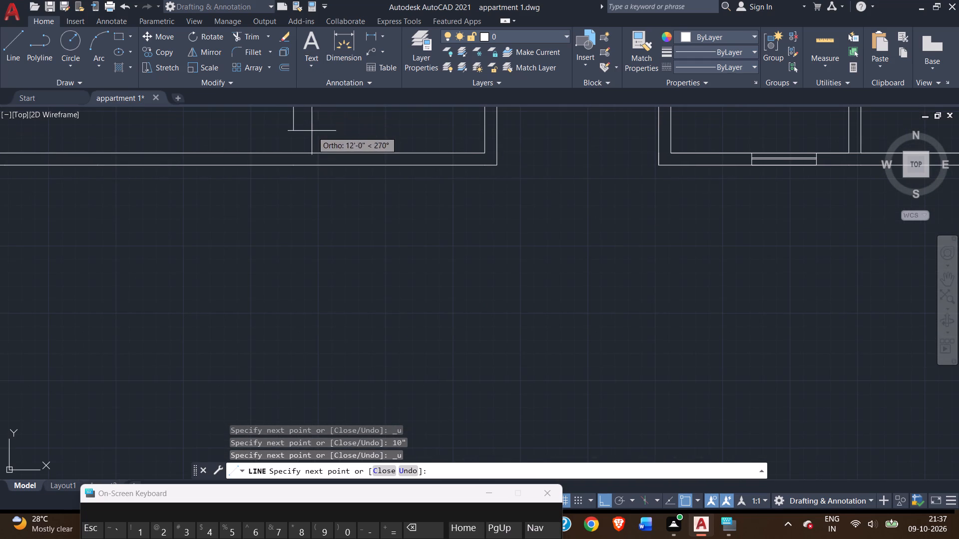
middle_drag(310, 130, 319, 360)
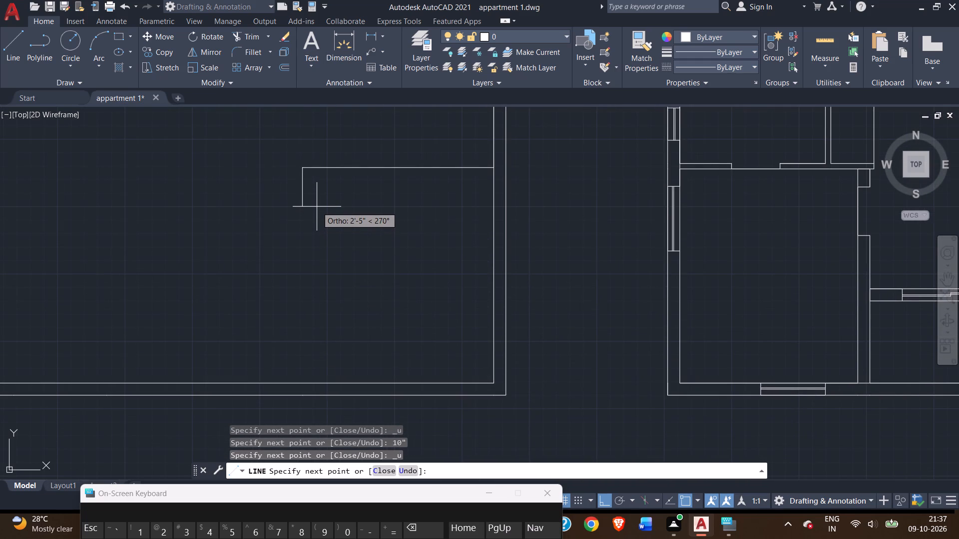
middle_drag(317, 206, 317, 228)
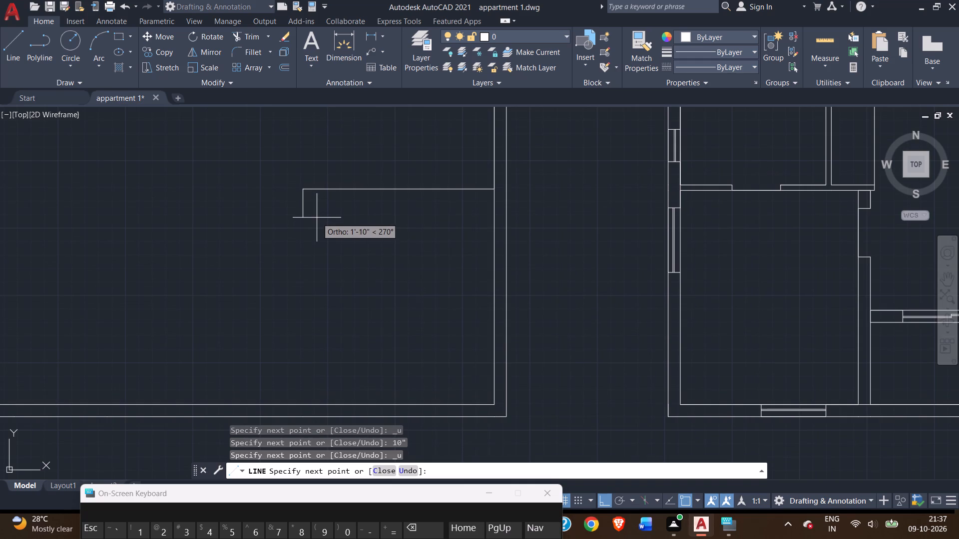
scroll(317, 216, up, 1)
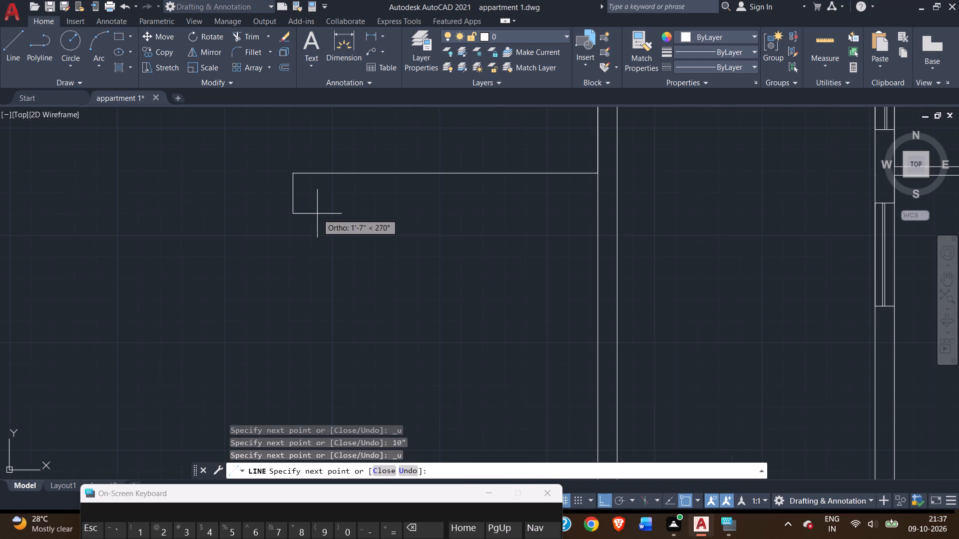
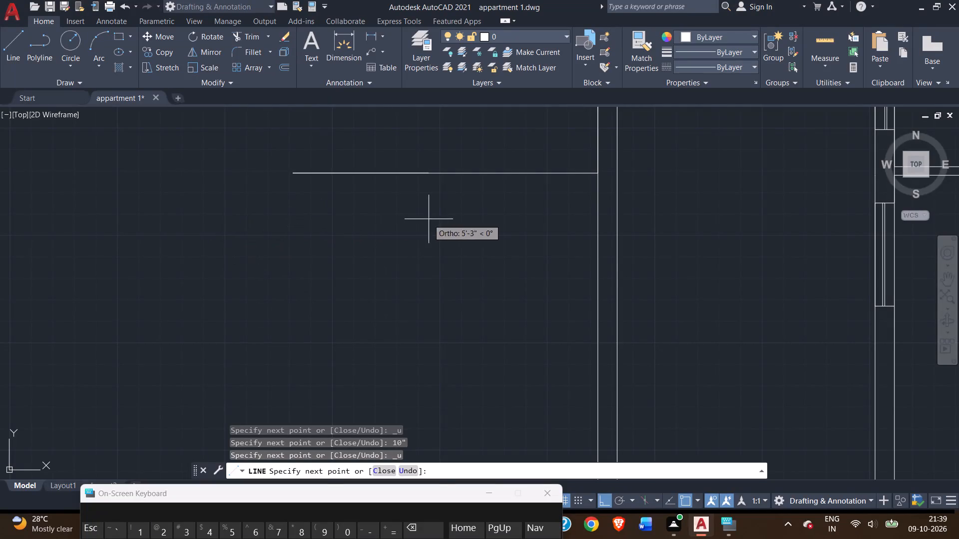
Close the free end of the upper partition with a 4" segment and run its lower line back to the east wall's inner face.
scroll(300, 218, up, 2)
scroll(300, 218, down, 2)
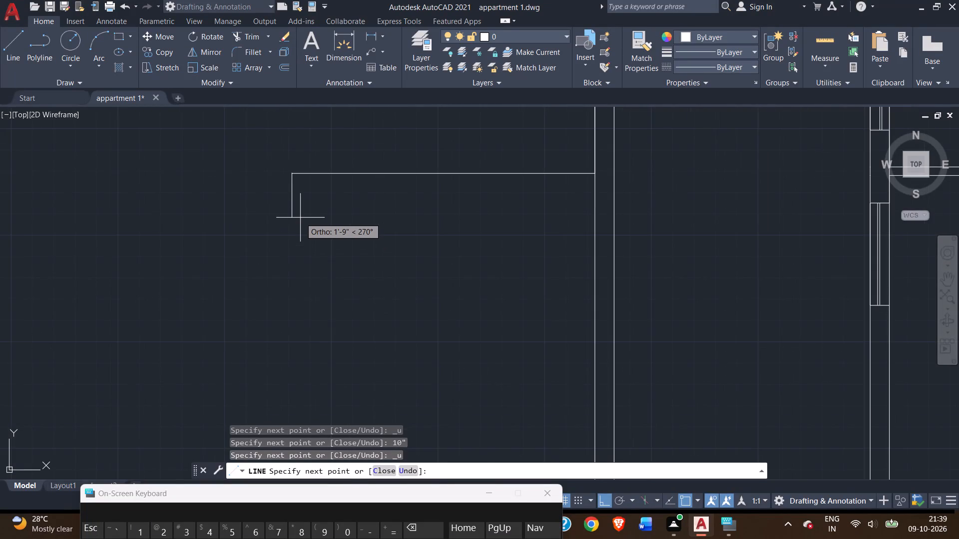
scroll(297, 209, up, 1)
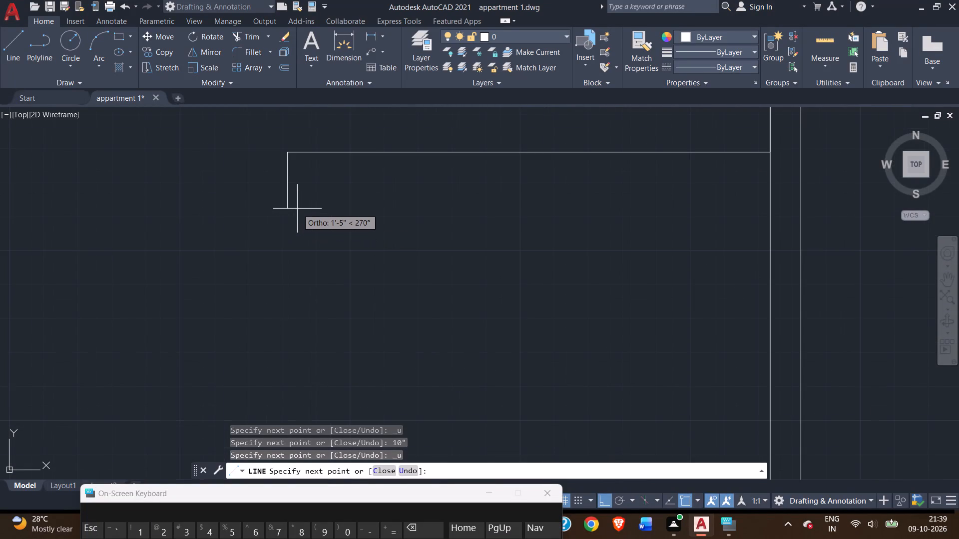
scroll(297, 209, down, 4)
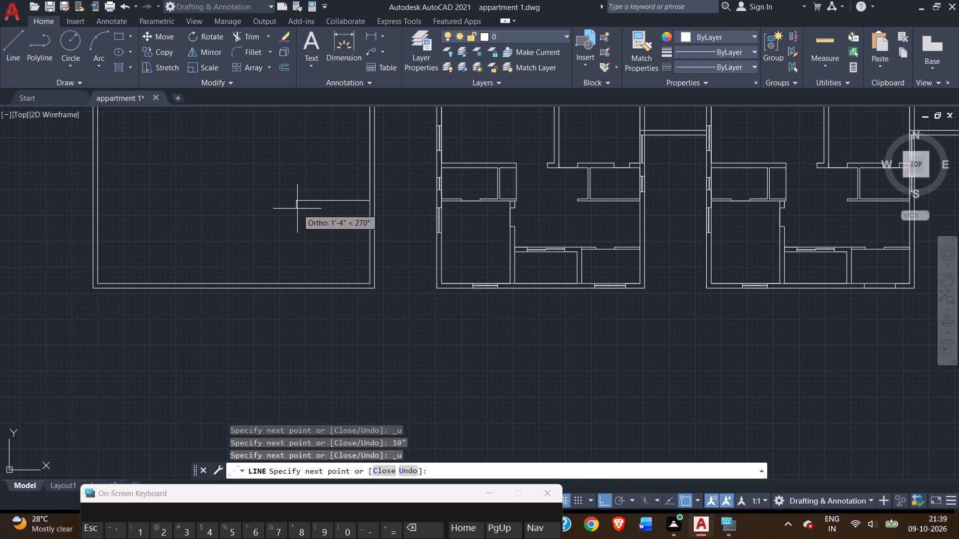
scroll(297, 209, down, 1)
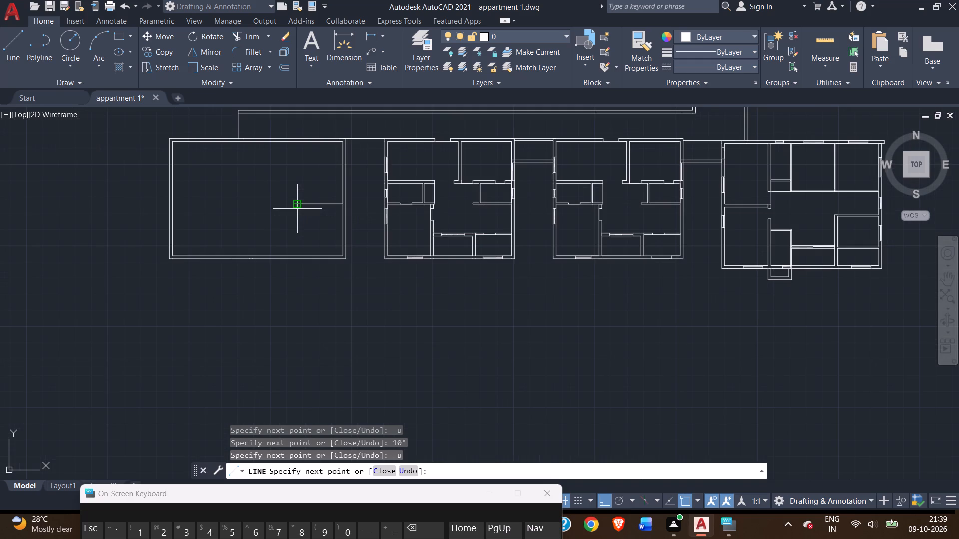
scroll(297, 209, up, 3)
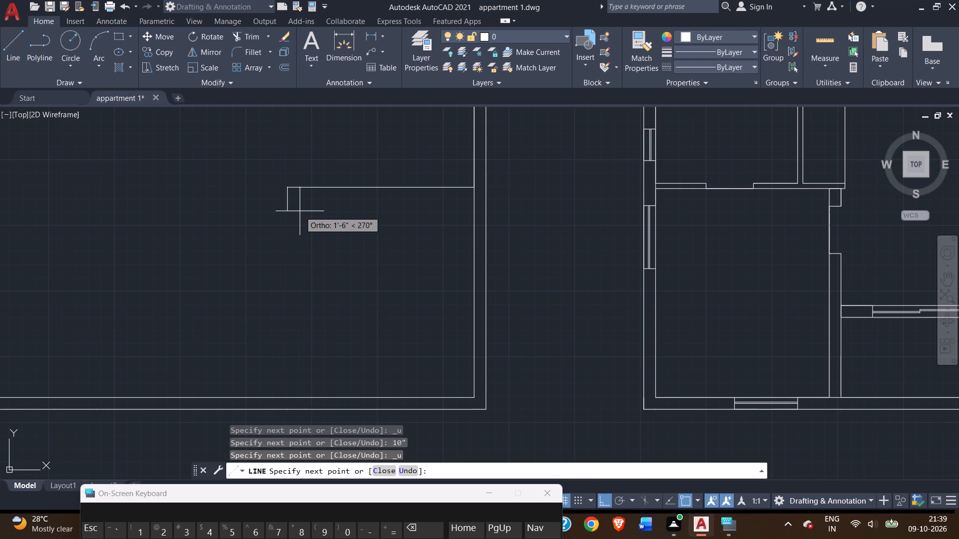
scroll(287, 213, up, 2)
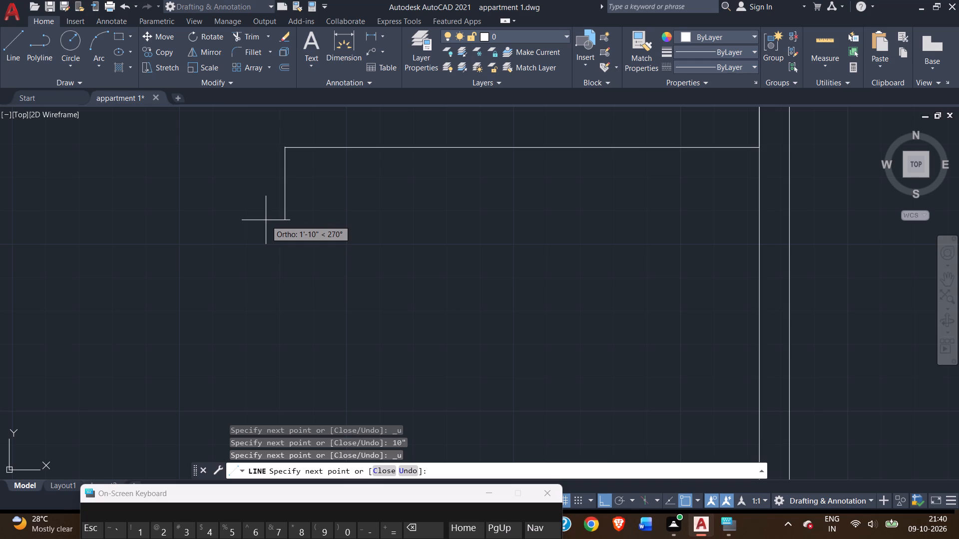
key(4)
key(shift+quotedbl)
key(Return)
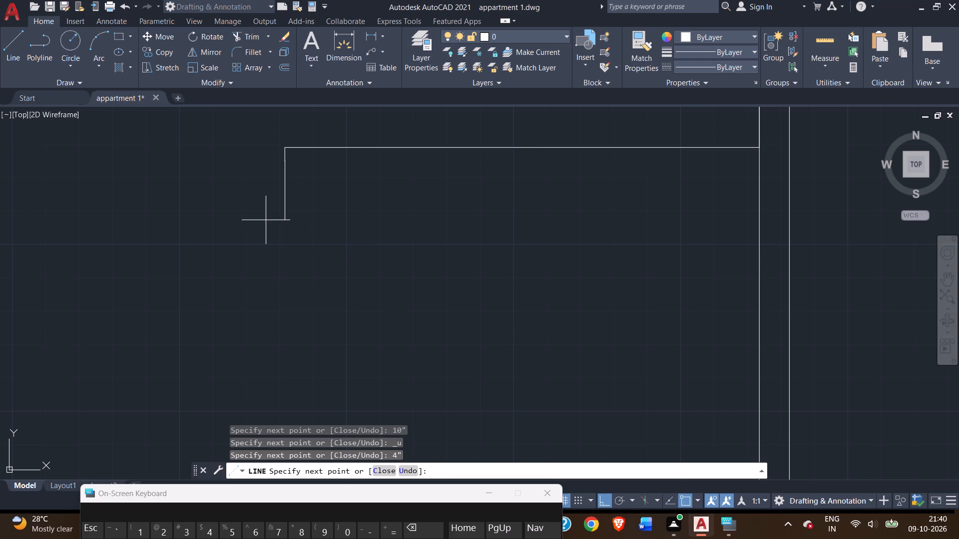
click(760, 164)
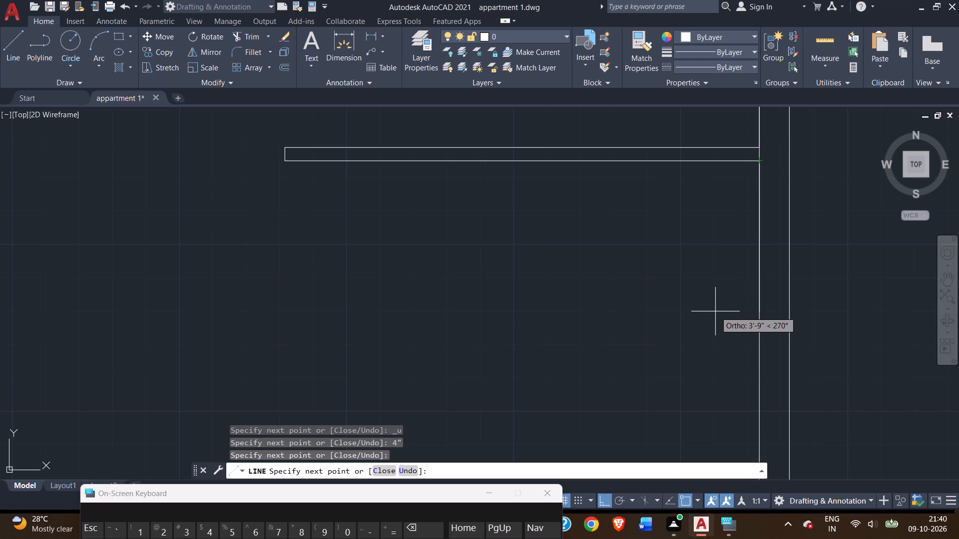
Continue the line 8' south along the east wall's inner face, then 11'10" west as the lower partition's upper line.
middle_drag(710, 310, 716, 282)
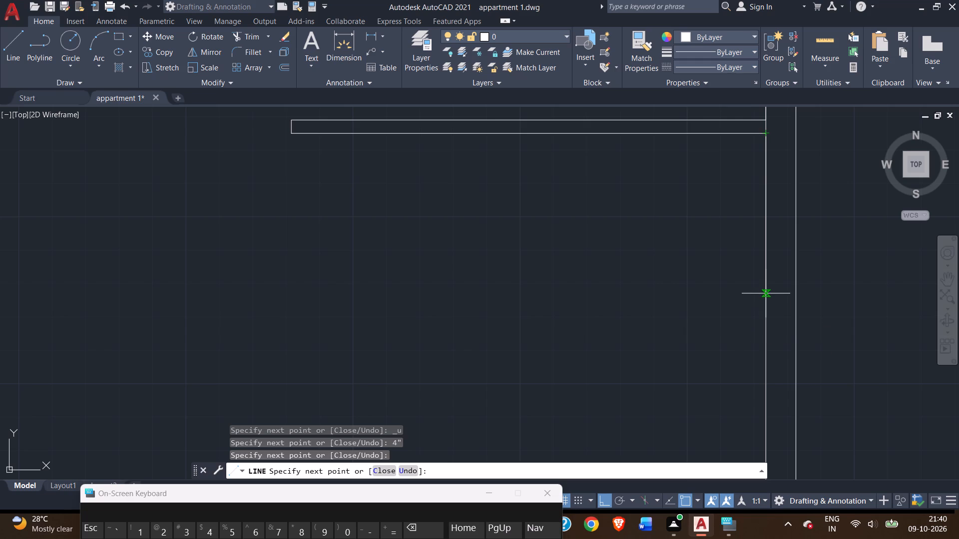
key(8)
key(apostrophe)
key(Return)
scroll(509, 312, down, 3)
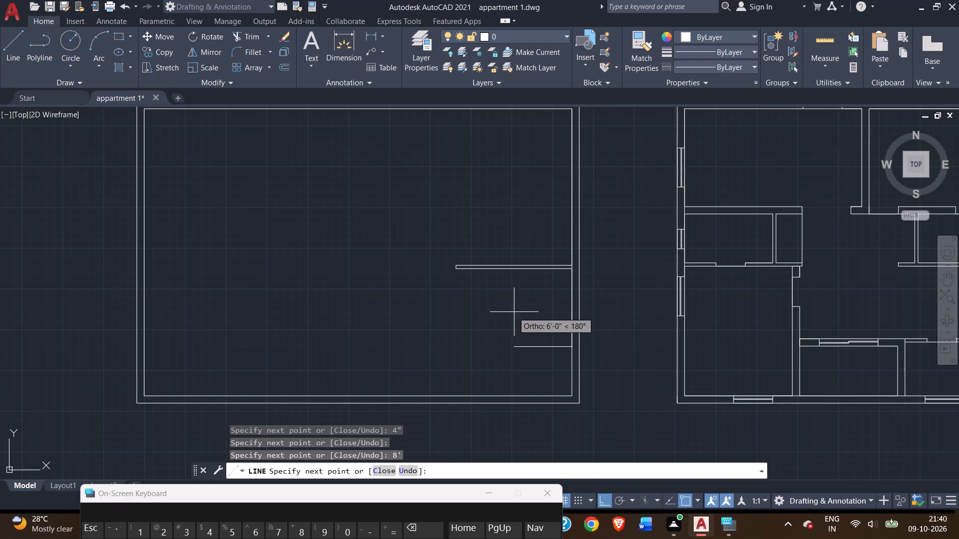
middle_drag(518, 315, 508, 264)
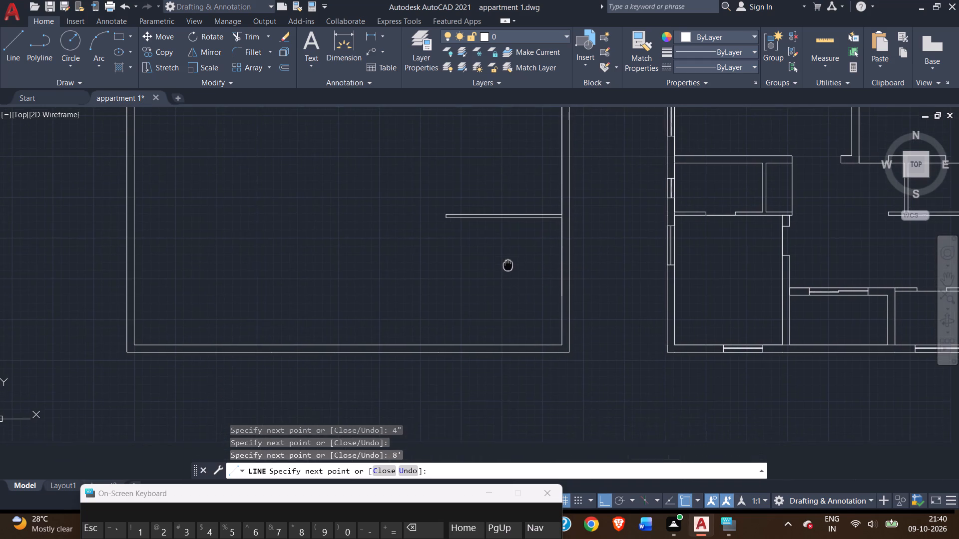
middle_drag(508, 264, 508, 264)
scroll(520, 296, up, 3)
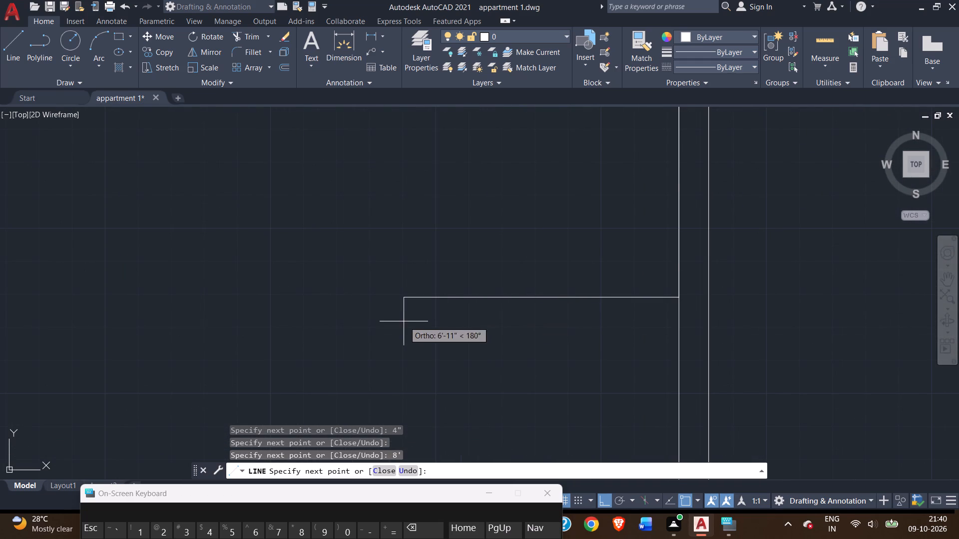
scroll(384, 322, down, 2)
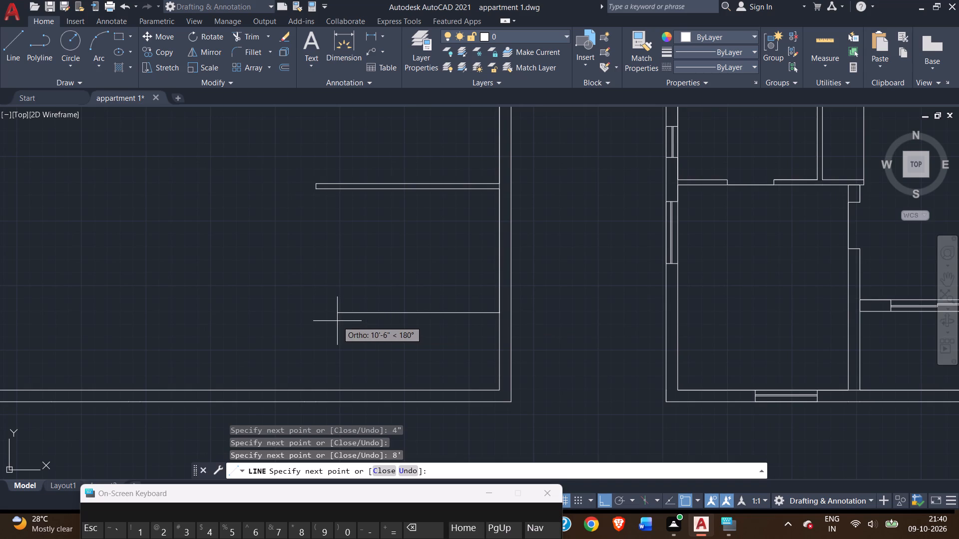
text(11)
key(apostrophe)
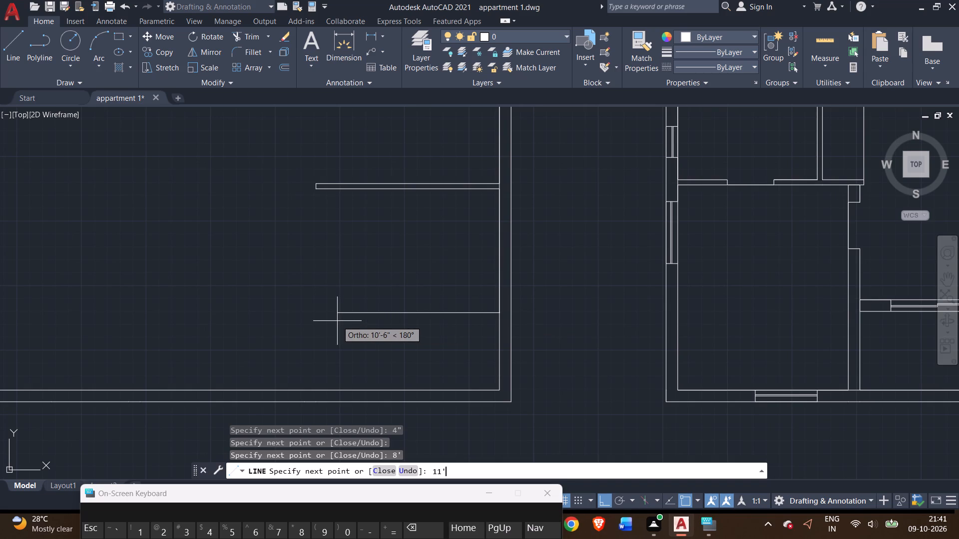
text(10)
key(shift+quotedbl)
key(Return)
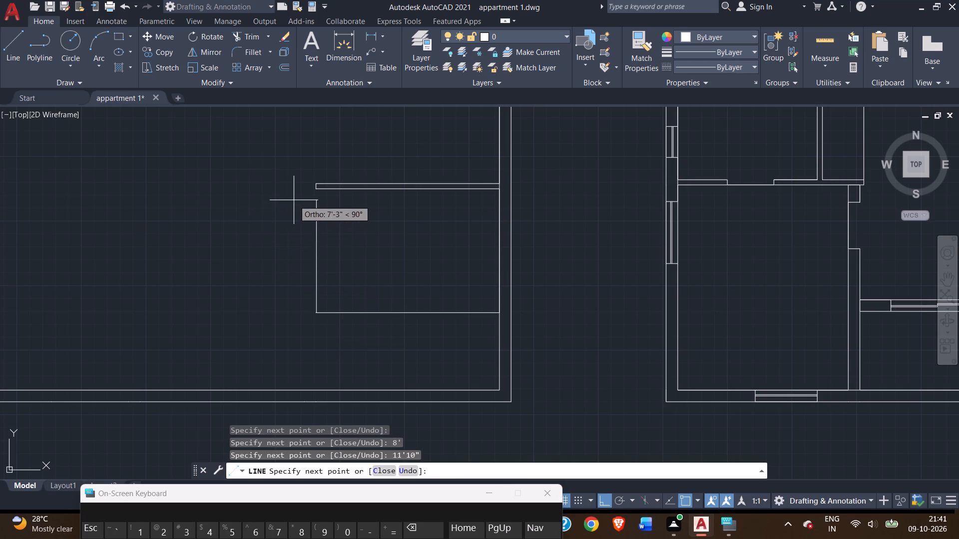
Close the lower partition with a 4" segment southward and a line back to the east wall's inner face, ending the Line command.
scroll(308, 181, up, 4)
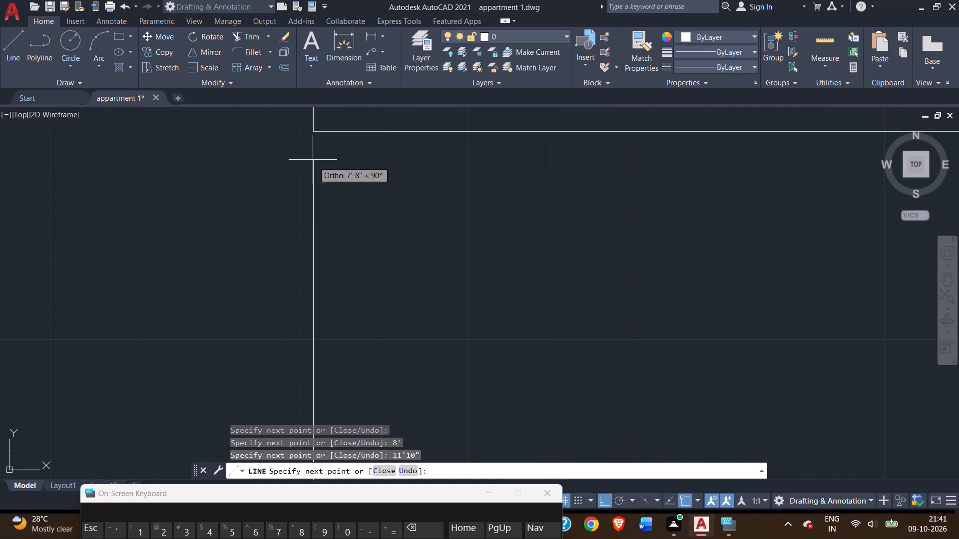
scroll(327, 253, down, 2)
scroll(346, 302, down, 2)
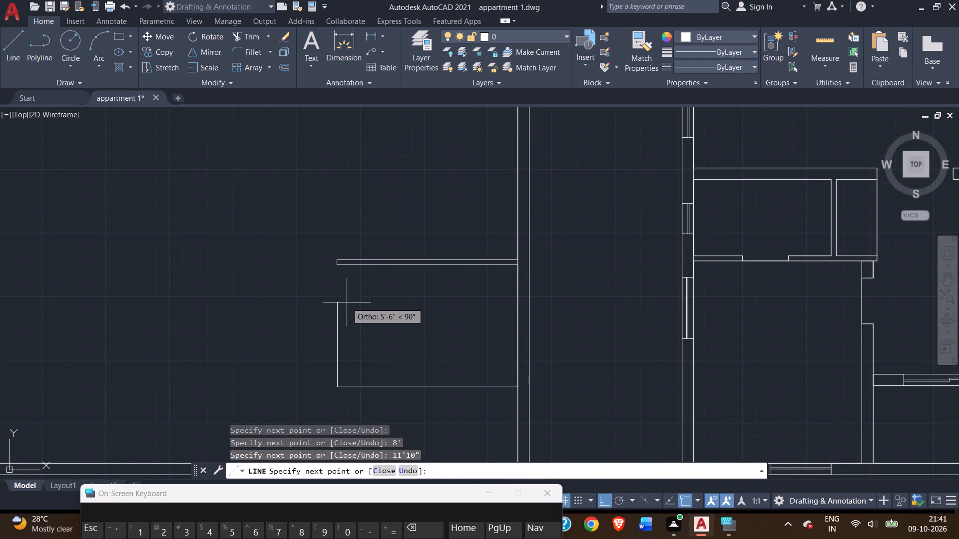
middle_drag(337, 417, 307, 323)
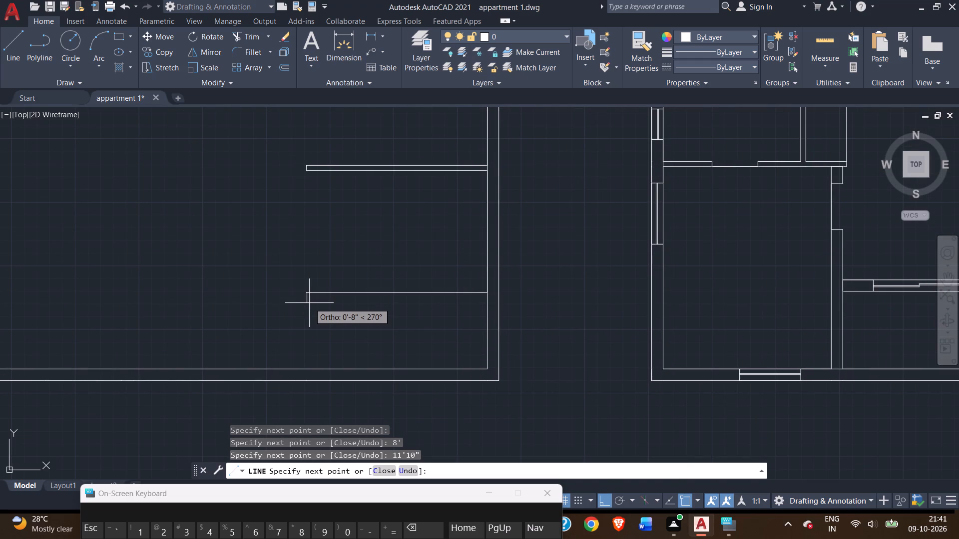
key(4)
key(shift+quotedbl)
key(Return)
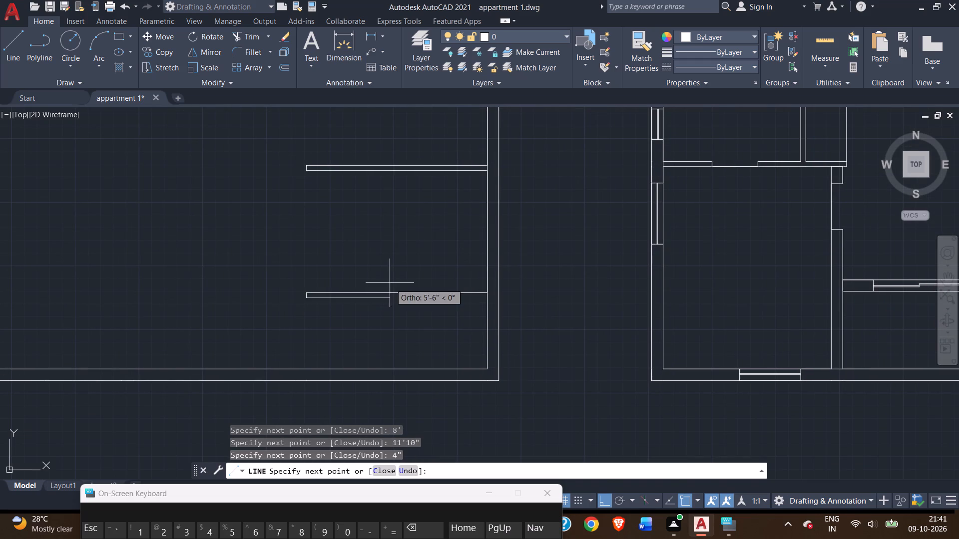
scroll(489, 303, up, 1)
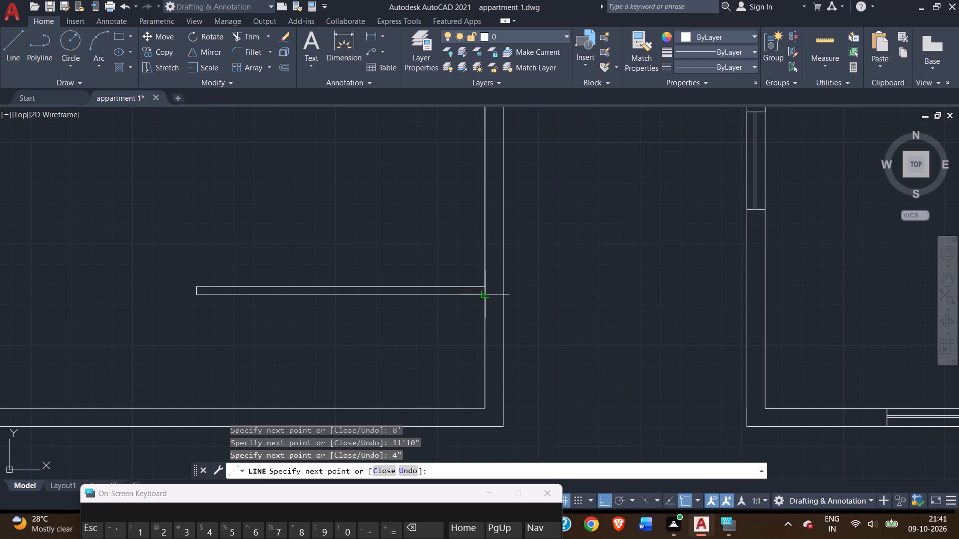
click(488, 295)
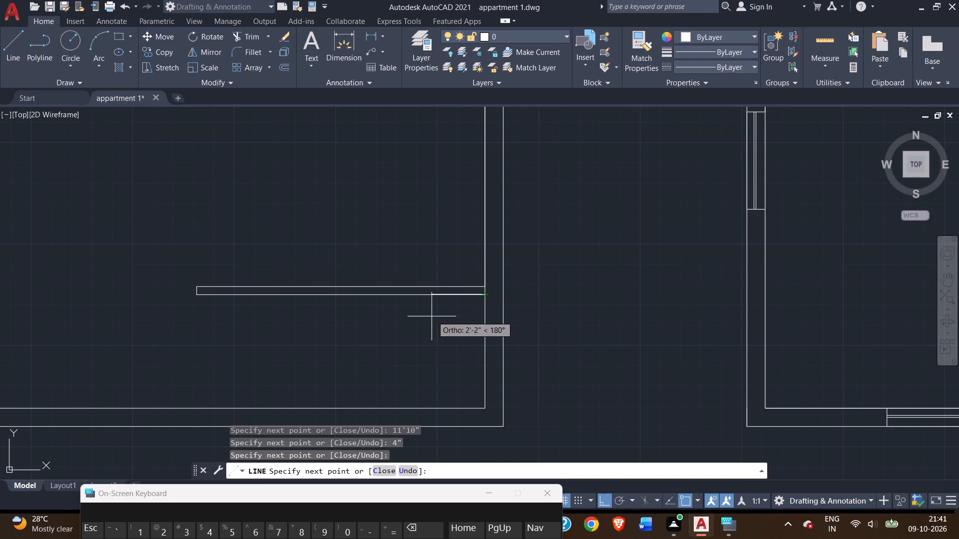
right_click(434, 314)
click(452, 321)
Examine the overall apartment block layout and the placement of the two new partitions in the westernmost unit.
scroll(279, 327, down, 2)
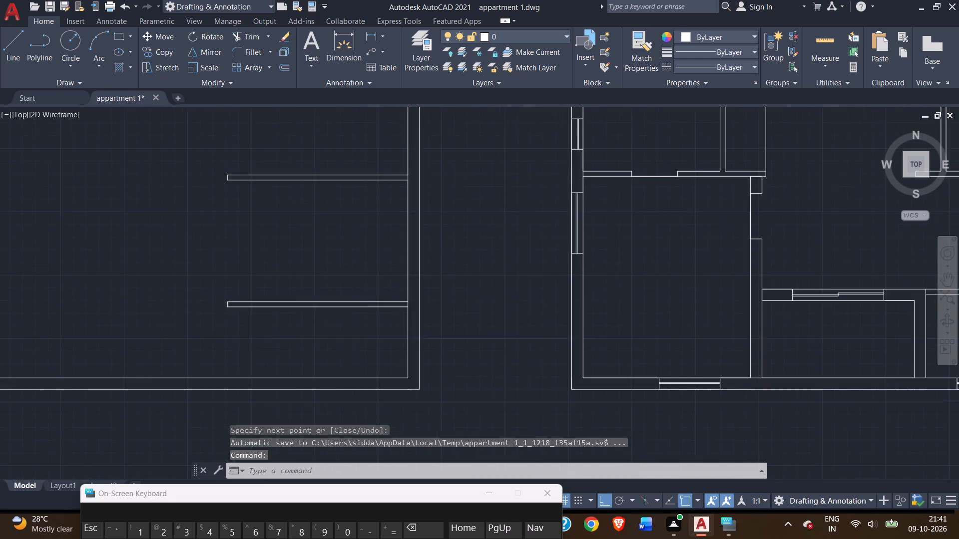
scroll(278, 330, down, 3)
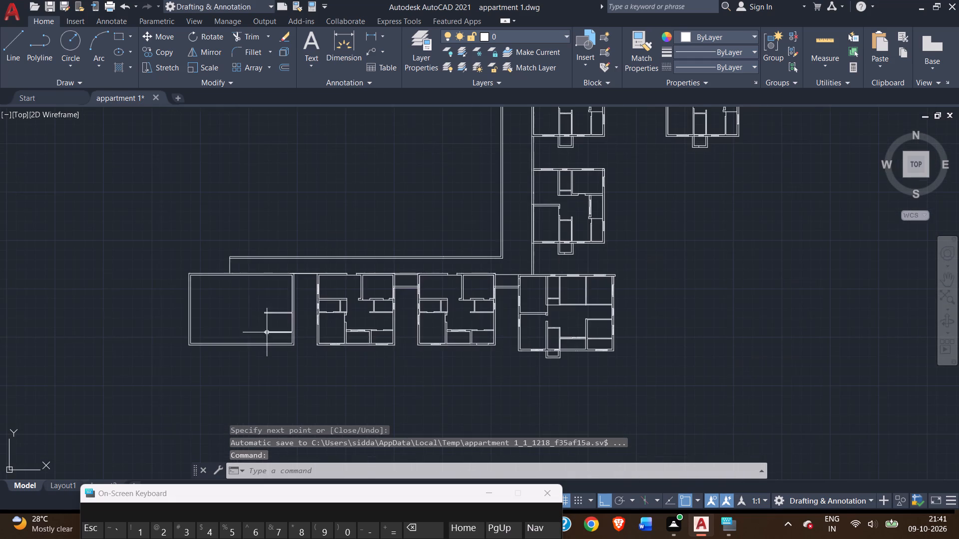
scroll(266, 313, down, 1)
middle_drag(328, 237, 347, 306)
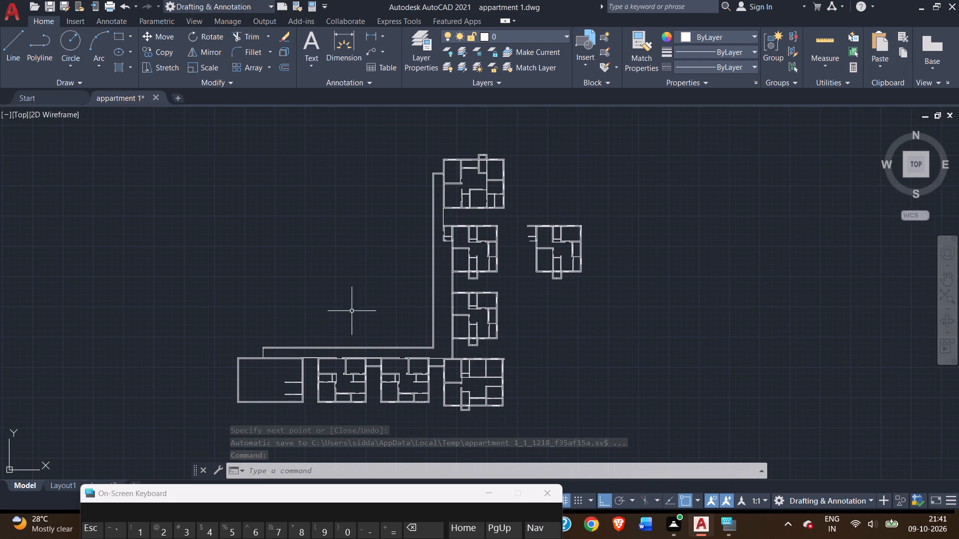
scroll(353, 316, up, 1)
middle_drag(350, 315, 349, 243)
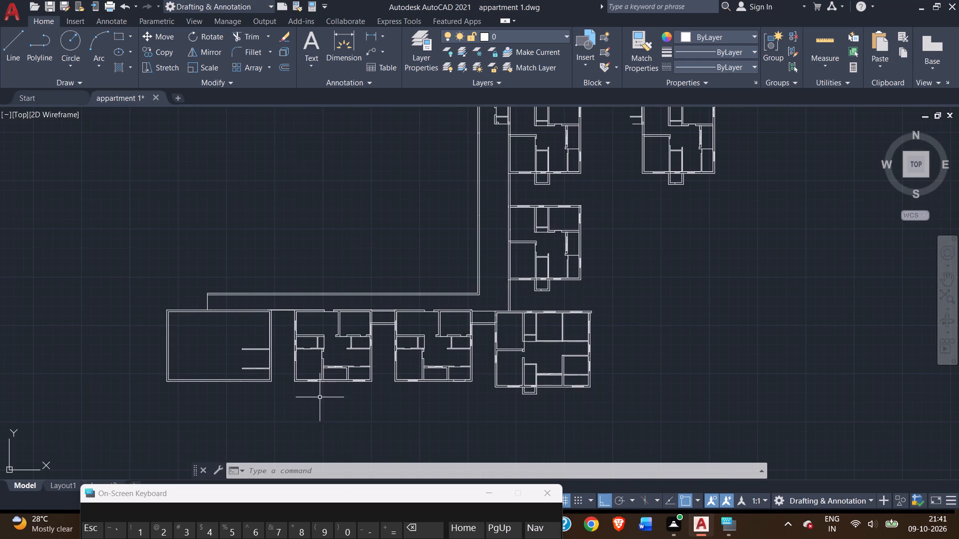
middle_drag(301, 398, 325, 373)
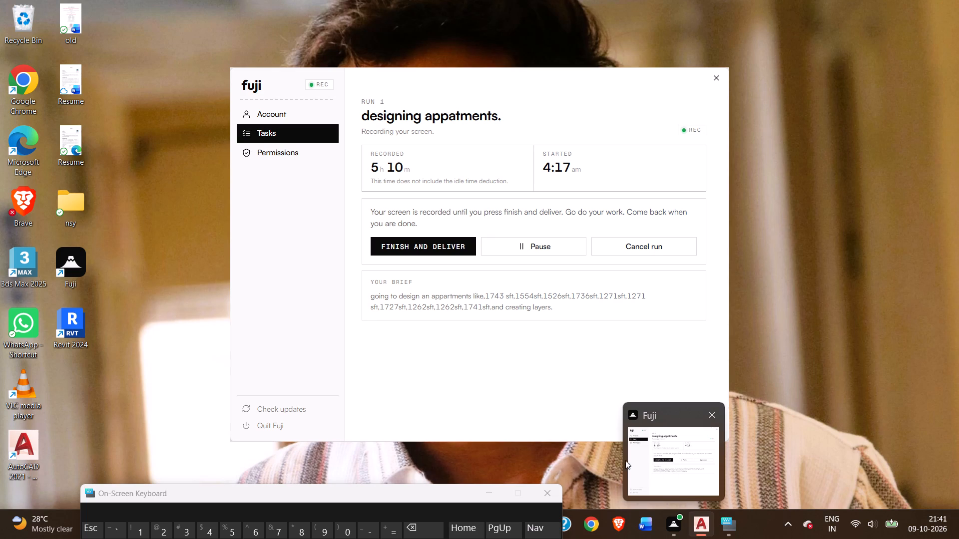
middle_drag(288, 376, 304, 376)
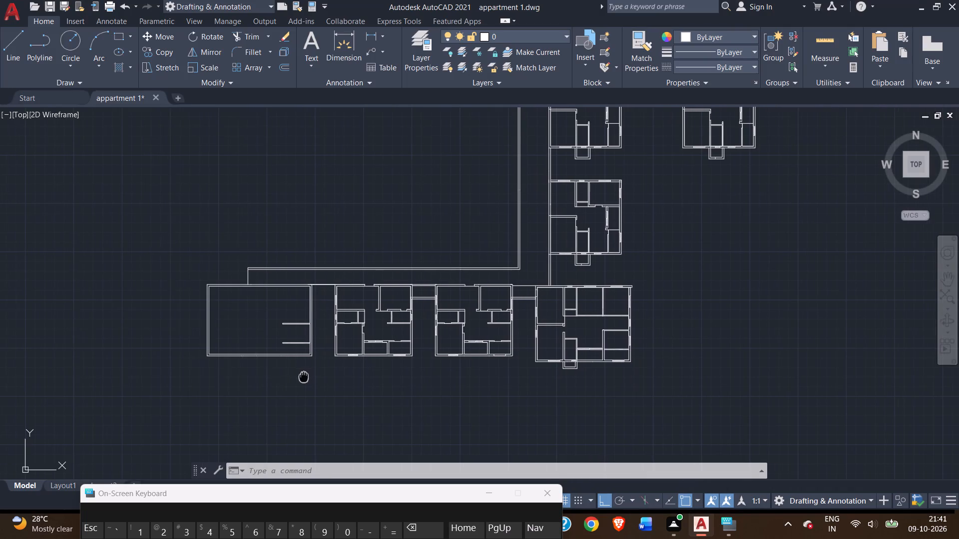
middle_drag(304, 376, 318, 376)
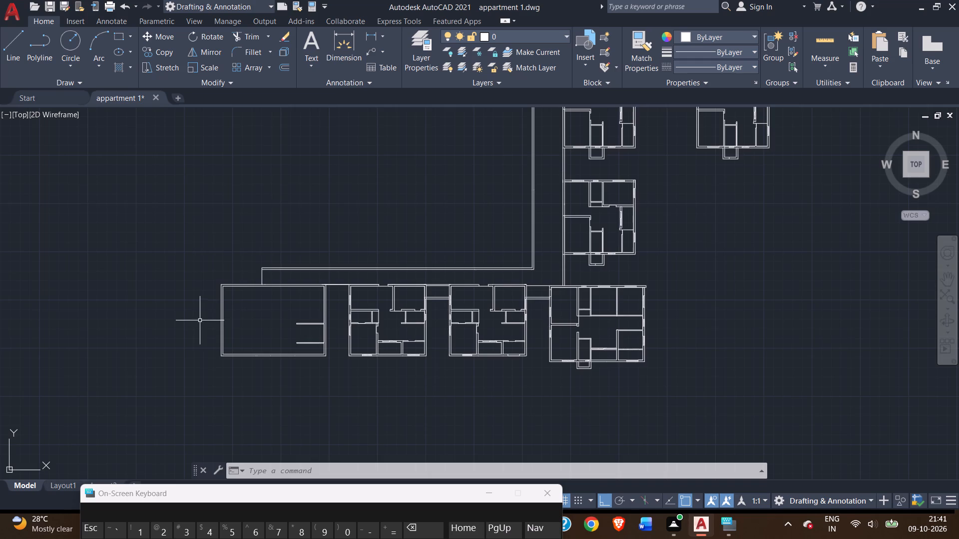
Draw a line 11'10" west from the westernmost unit's inner southeast corner along the south wall's inner face.
scroll(200, 320, up, 1)
middle_drag(200, 320, 200, 292)
scroll(243, 304, up, 1)
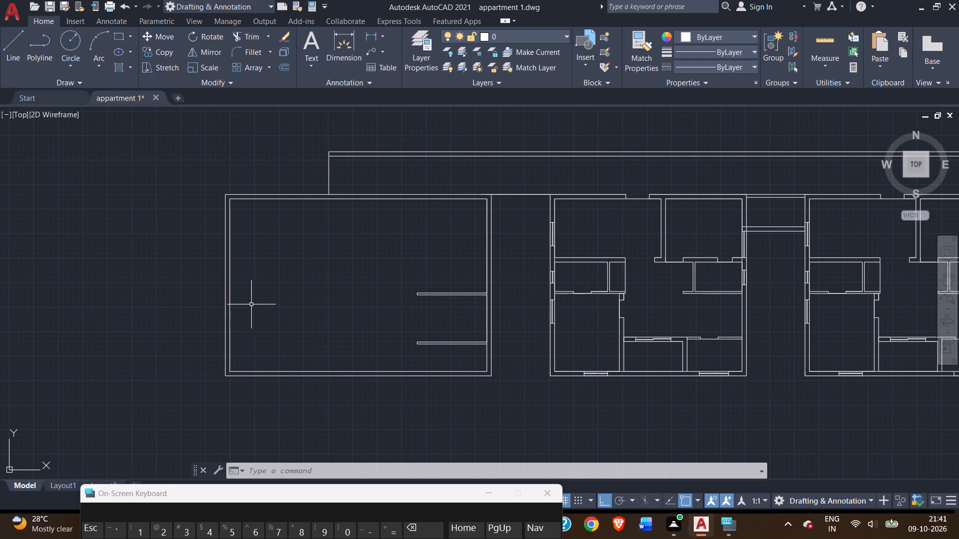
click(11, 58)
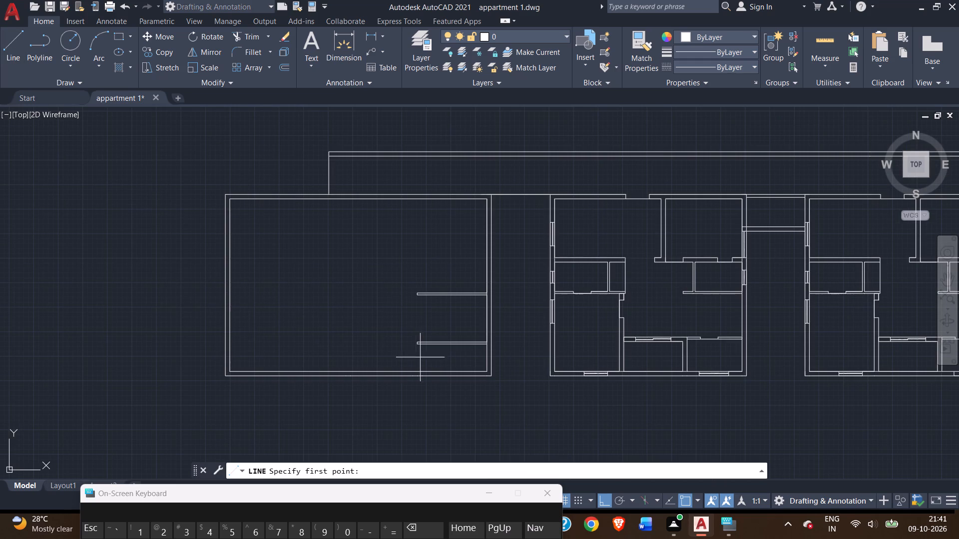
scroll(420, 357, up, 3)
scroll(418, 358, down, 3)
middle_drag(393, 355, 309, 305)
click(12, 46)
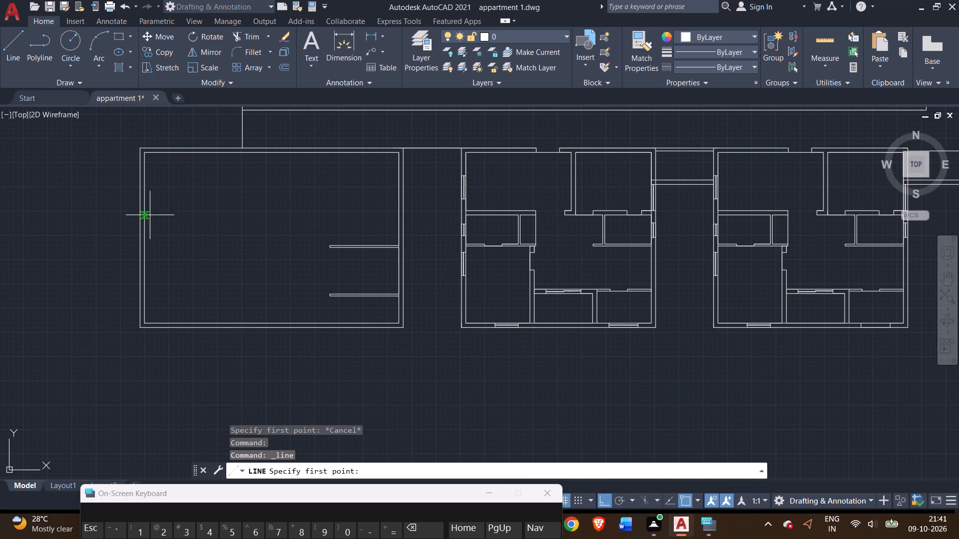
scroll(401, 318, up, 2)
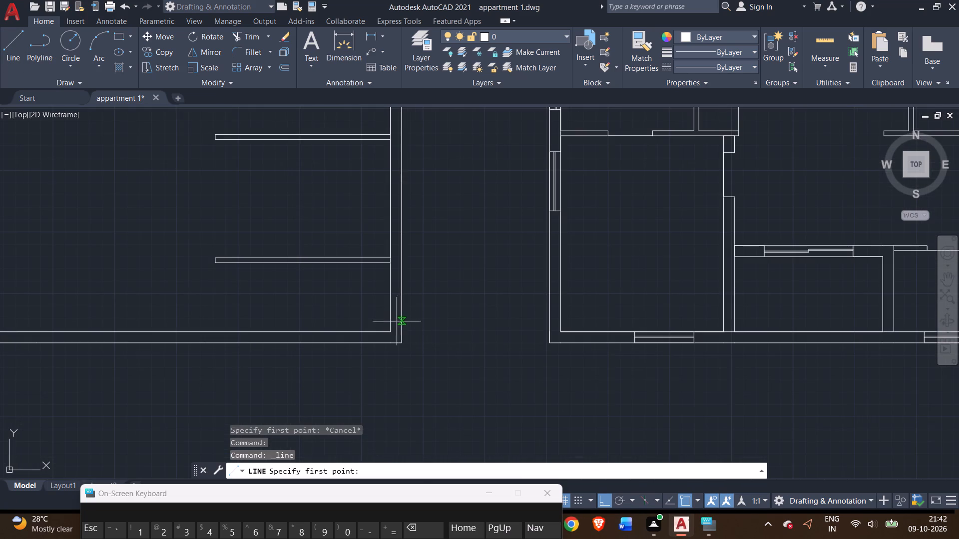
click(389, 330)
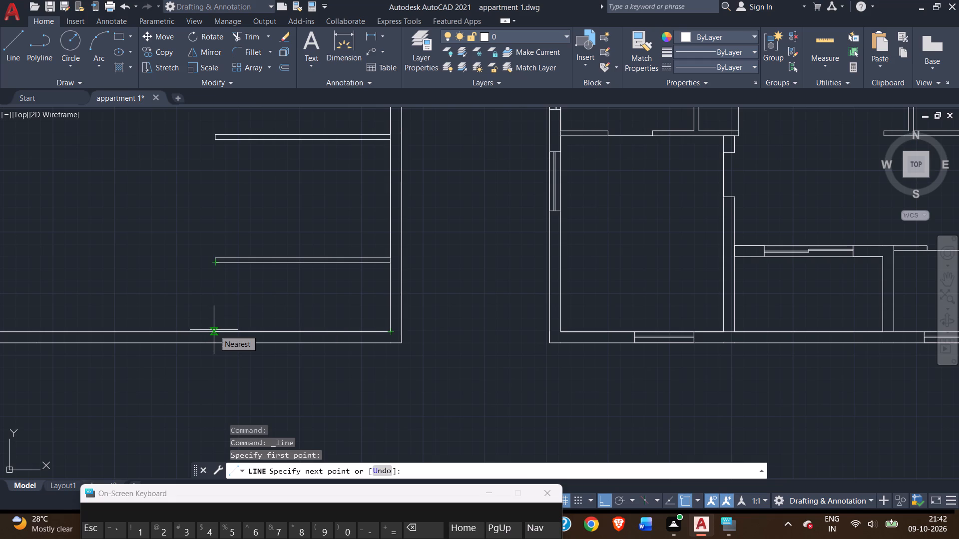
text(11'10)
key(shift+quotedbl)
key(Return)
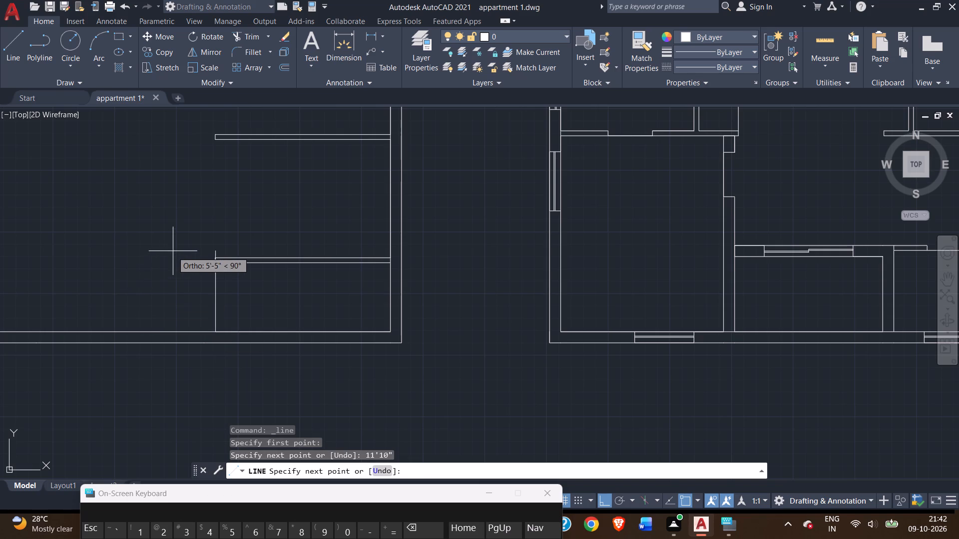
Continue the line north to the upper corner of the lower partition's free west end.
scroll(183, 252, up, 4)
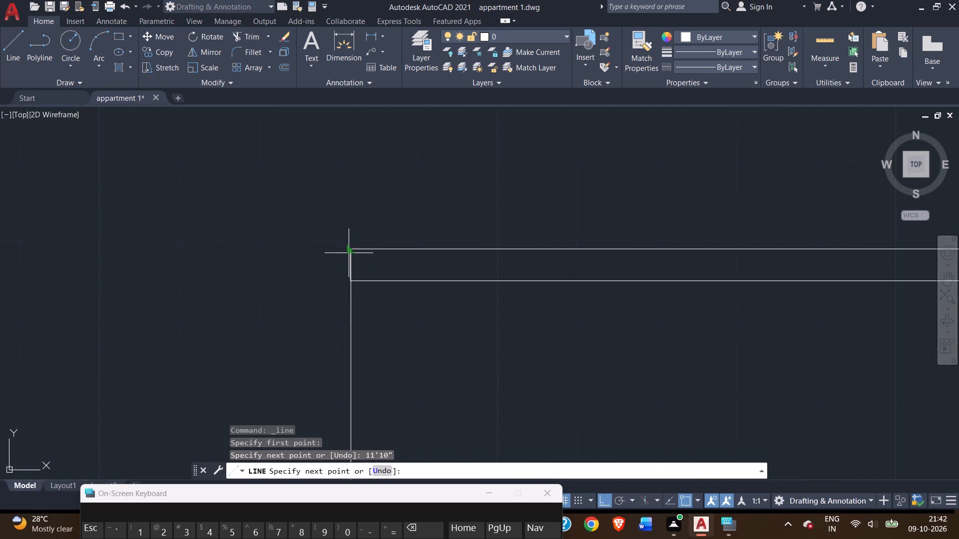
scroll(350, 251, up, 4)
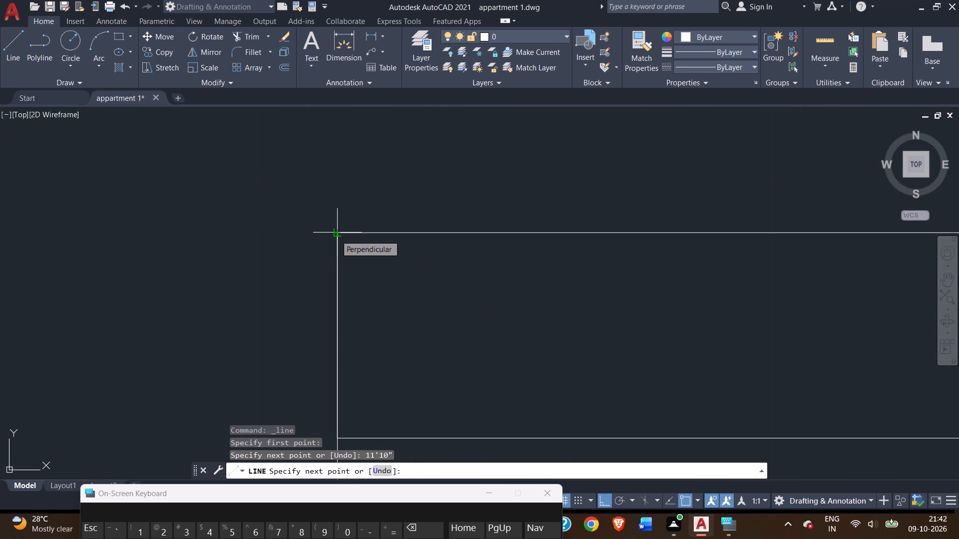
double_click(336, 235)
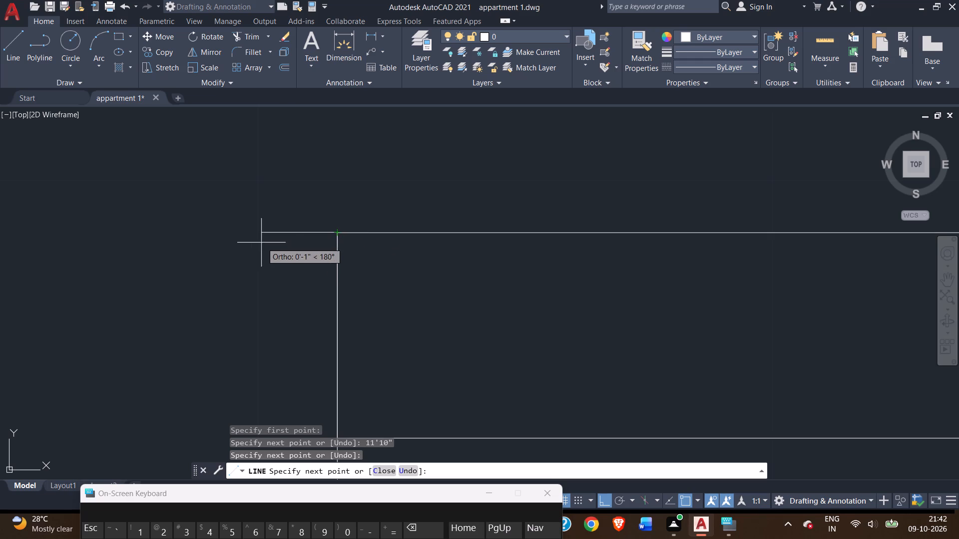
Continue the line 10'7" west from the lower partition's upper west corner.
scroll(261, 243, down, 5)
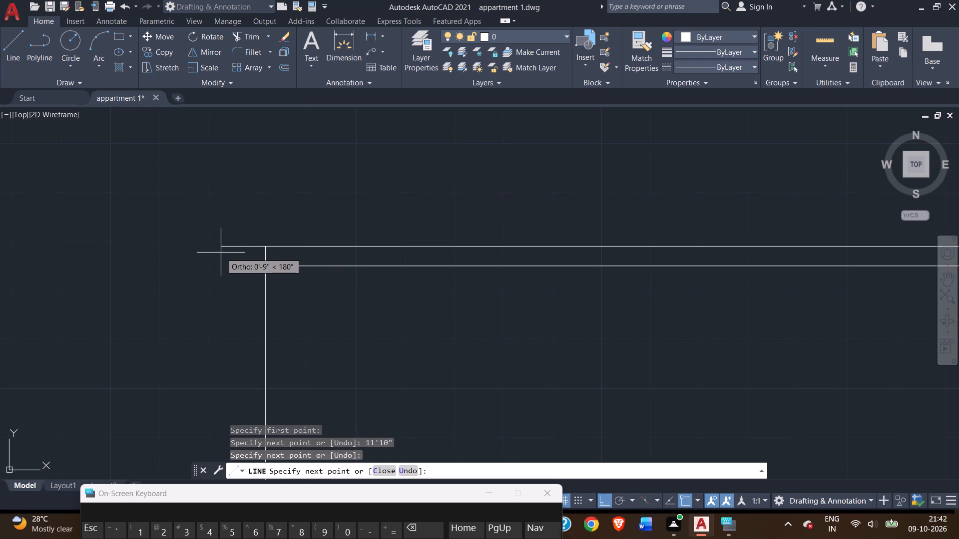
scroll(124, 262, down, 1)
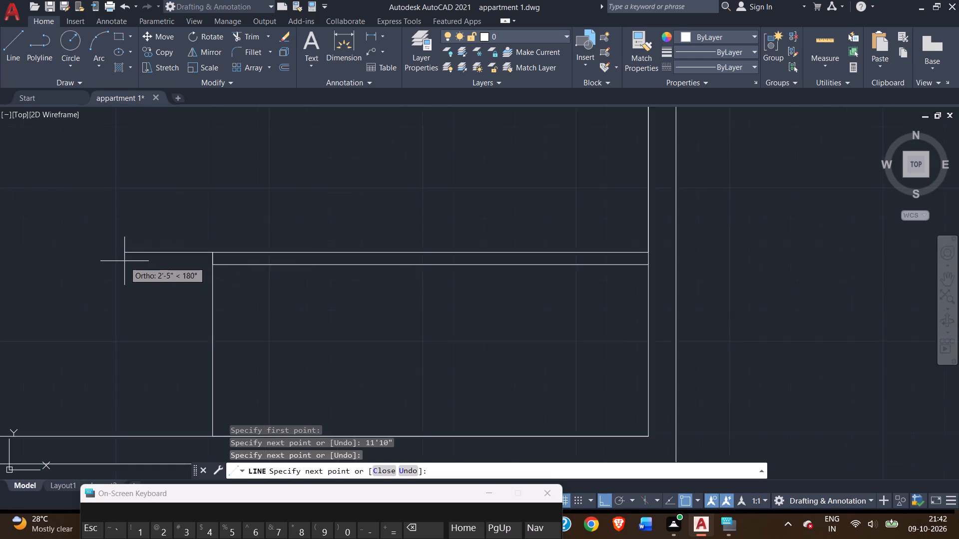
scroll(124, 261, down, 1)
middle_drag(89, 262, 89, 263)
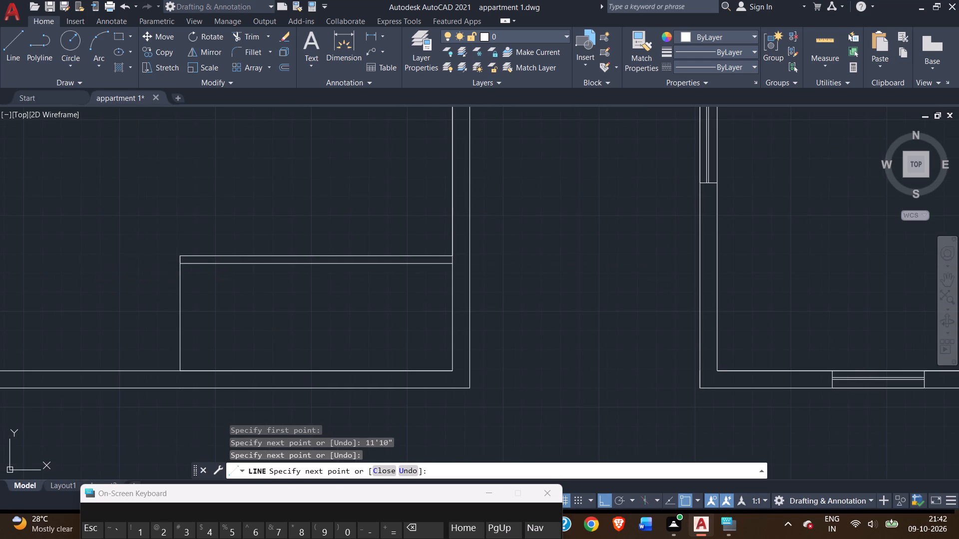
middle_drag(89, 263, 205, 274)
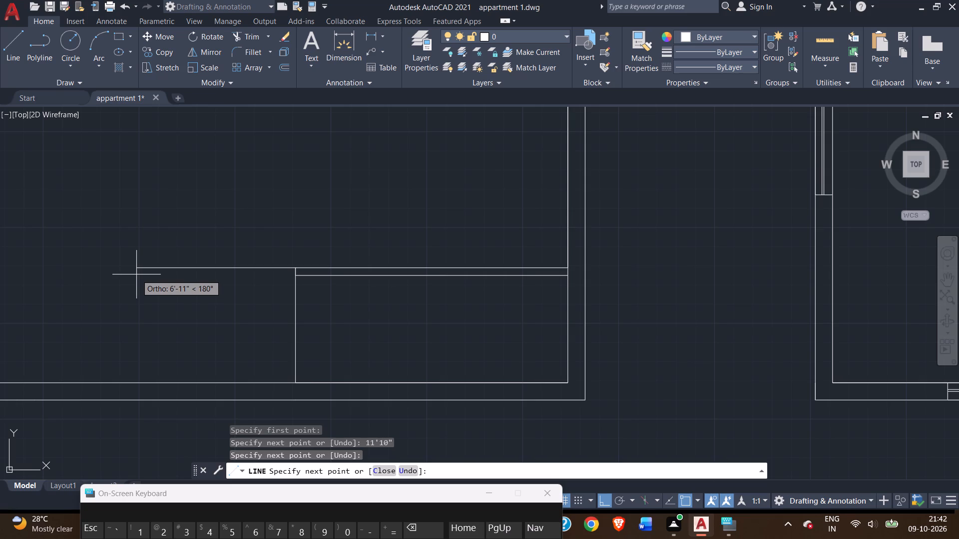
text(10')
key(7)
key(shift+quotedbl)
key(Return)
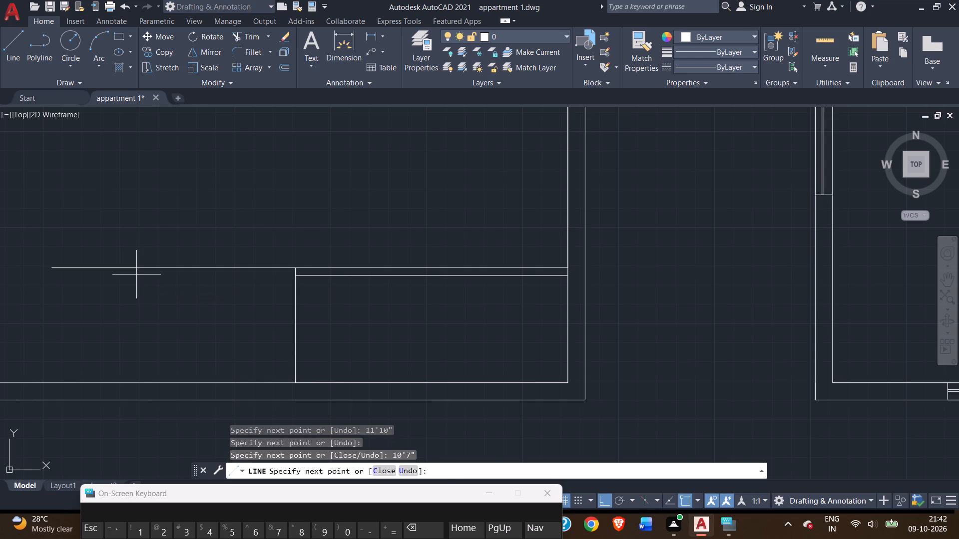
Continue the line south from the 10'7" segment's west end, perpendicular to the south wall's inner face.
scroll(54, 385, up, 1)
scroll(55, 397, down, 2)
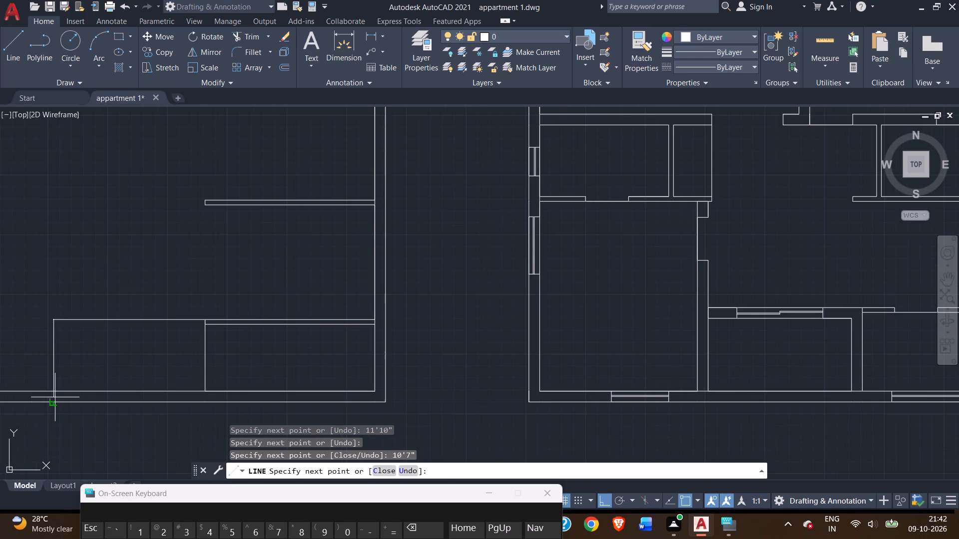
middle_drag(58, 370, 335, 359)
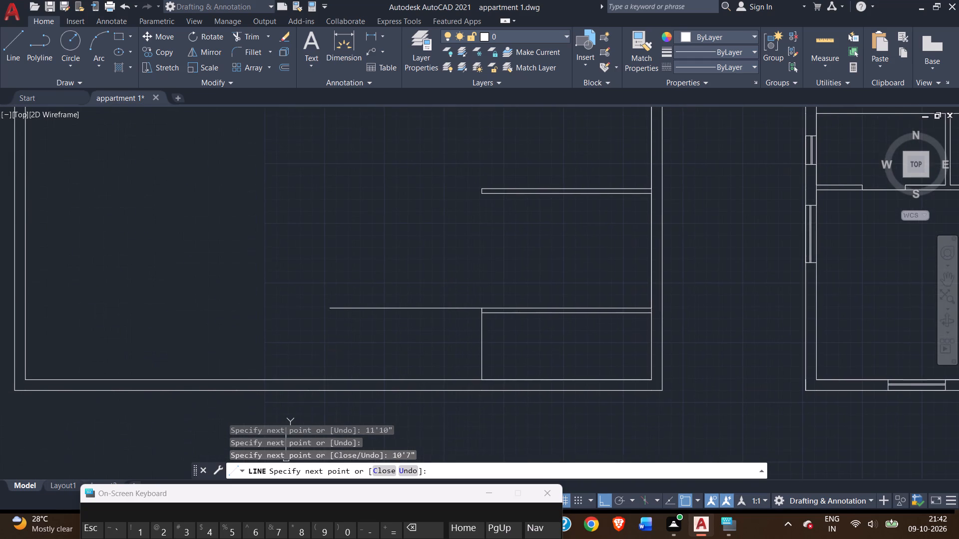
scroll(328, 374, up, 2)
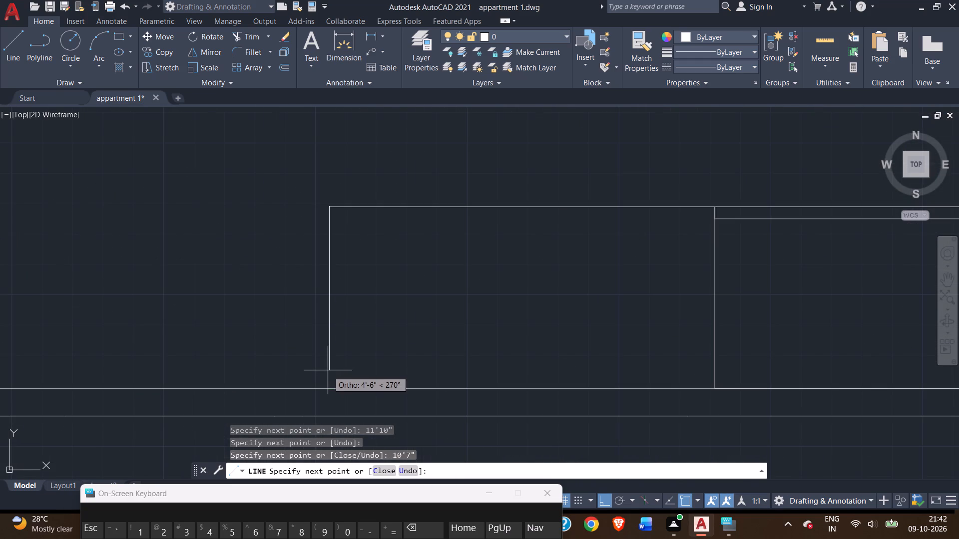
middle_drag(328, 370, 339, 318)
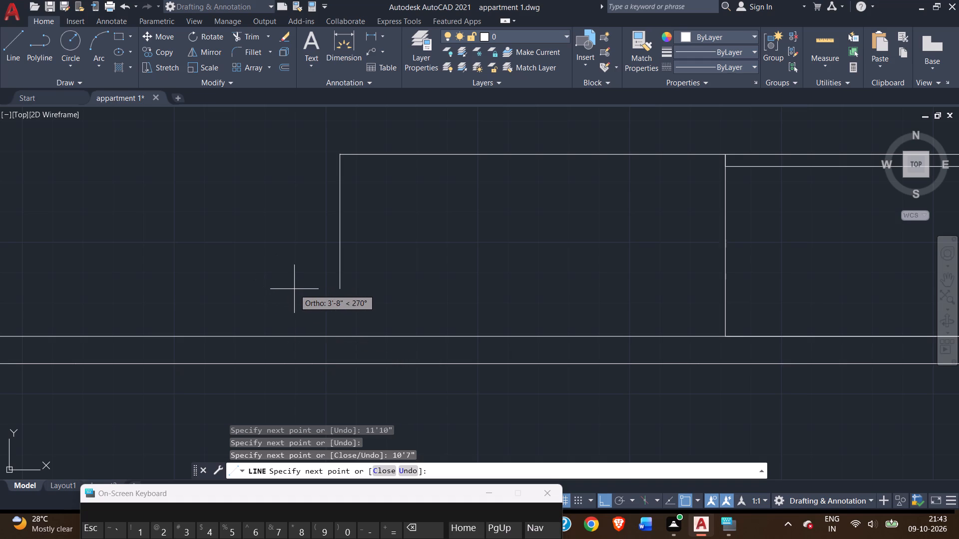
click(339, 335)
Form a 9" thick wall west of the new vertical line, running back up to its top corner, and end the Line command.
scroll(301, 328, down, 2)
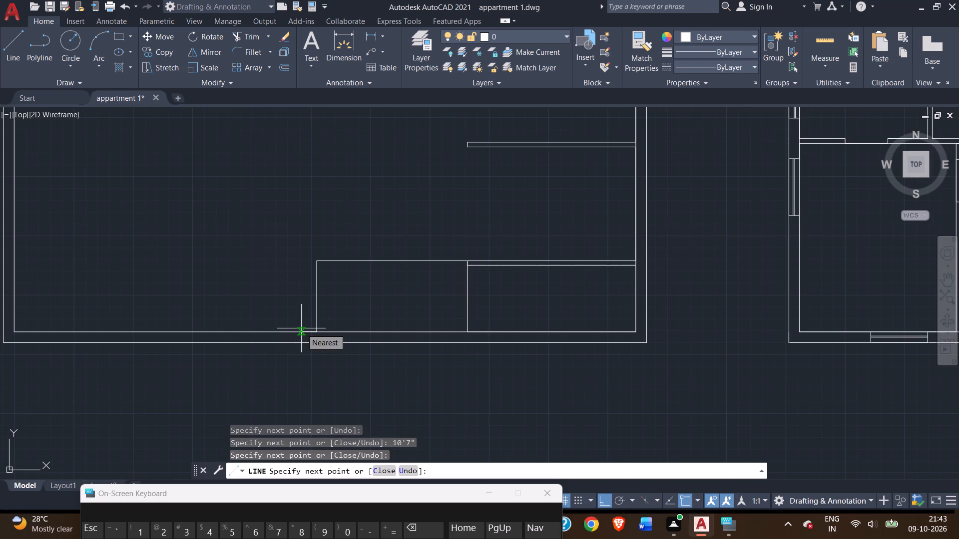
scroll(301, 328, up, 2)
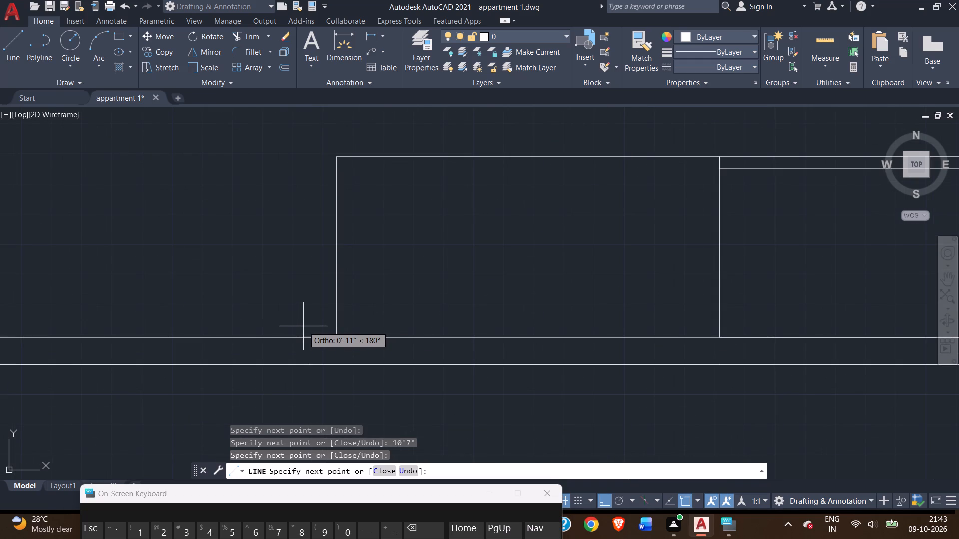
key(9)
key(shift+quotedbl)
key(Return)
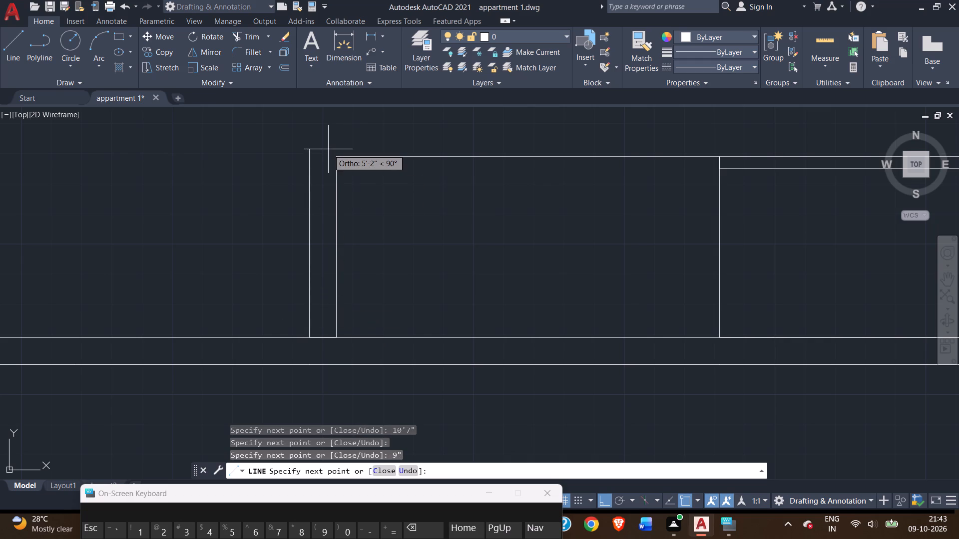
scroll(329, 149, up, 2)
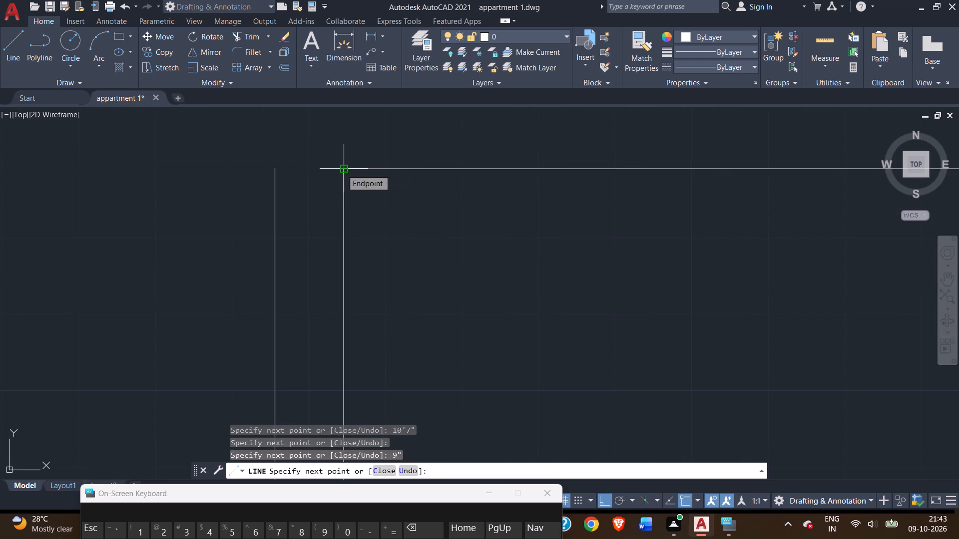
click(275, 169)
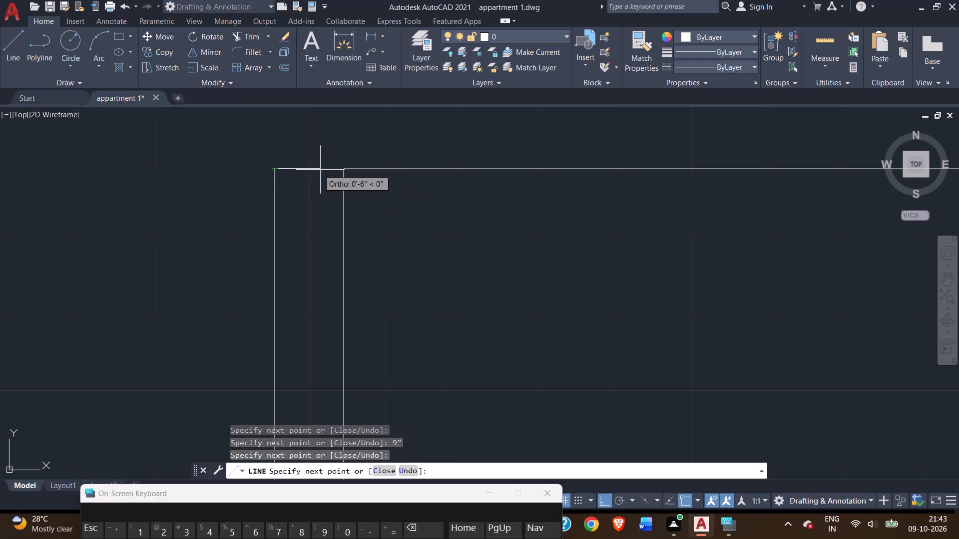
click(345, 168)
right_click(344, 161)
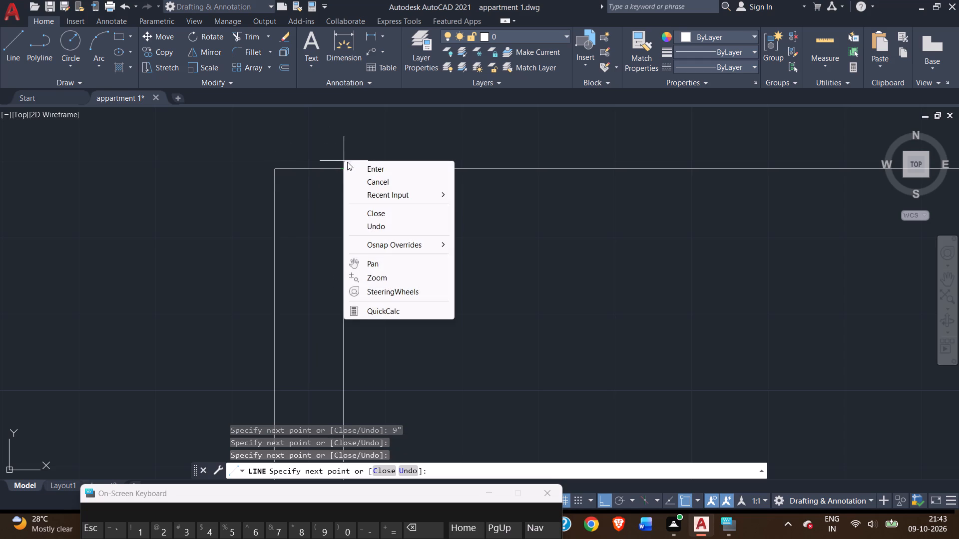
click(373, 169)
Draw a separate 5'1" line north from the foot of the 9" wall's east face at the south wall.
scroll(386, 250, down, 4)
middle_drag(405, 290, 406, 321)
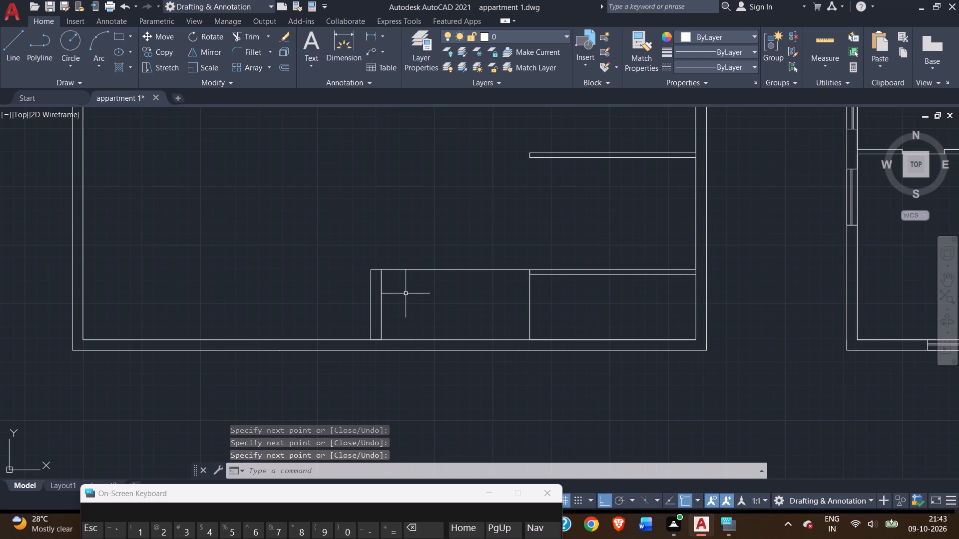
click(7, 52)
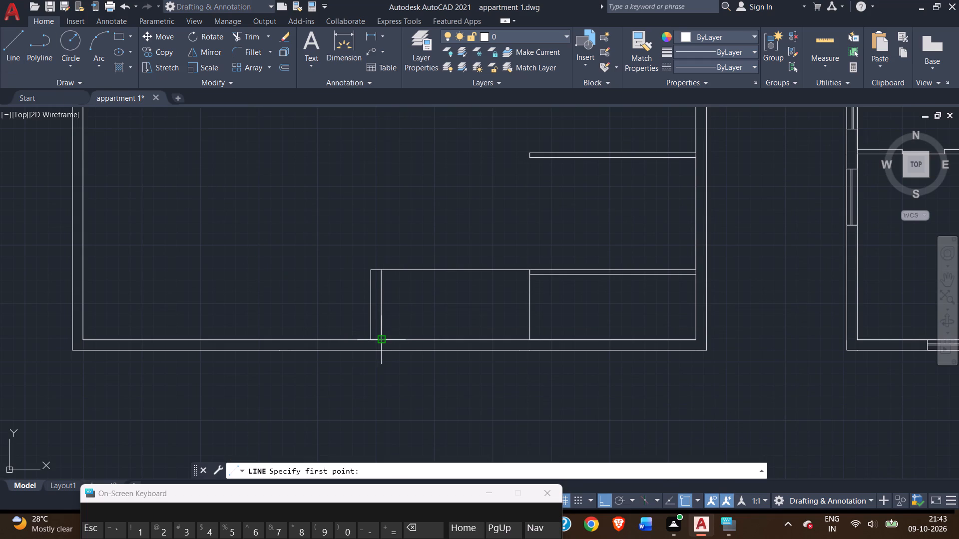
click(379, 338)
scroll(379, 286, up, 2)
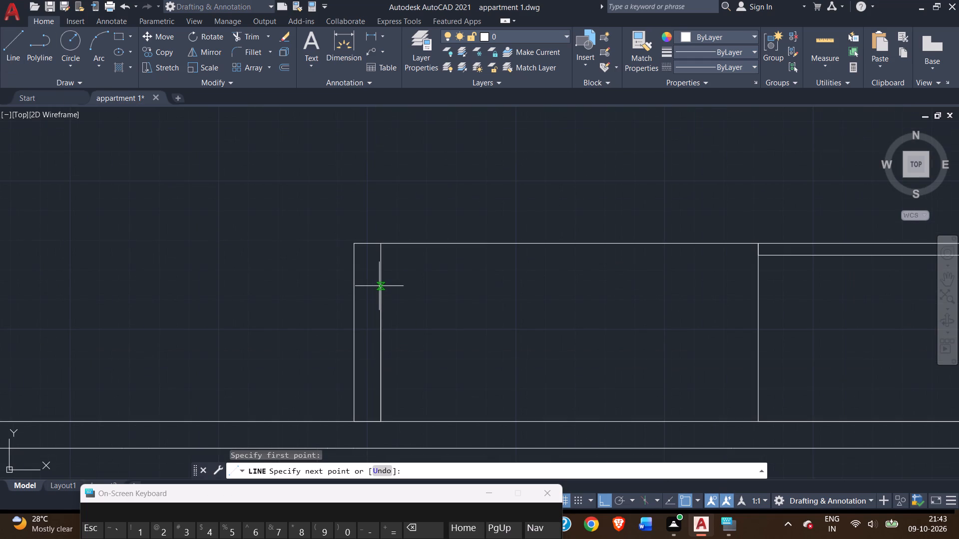
text(5'1)
key(shift+quotedbl)
key(Return)
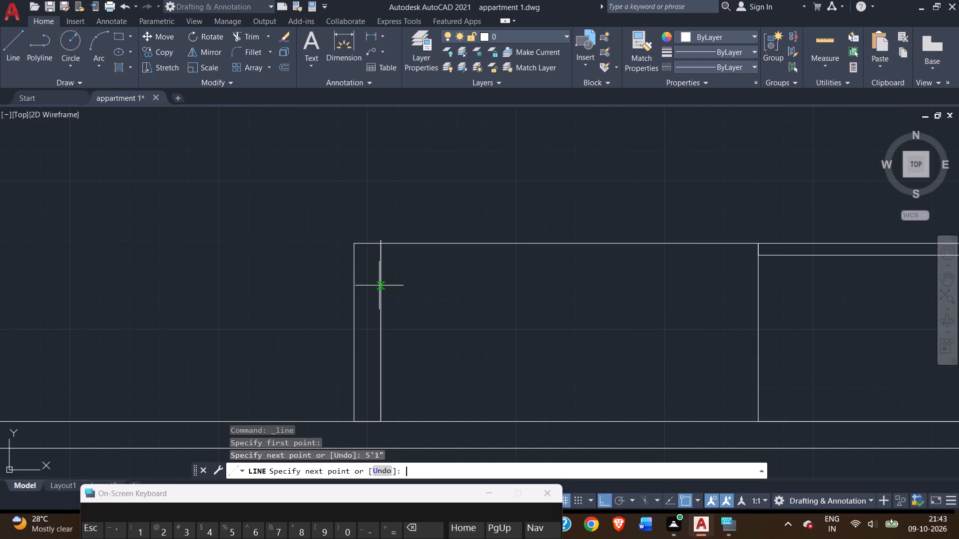
right_click(464, 226)
right_click(464, 226)
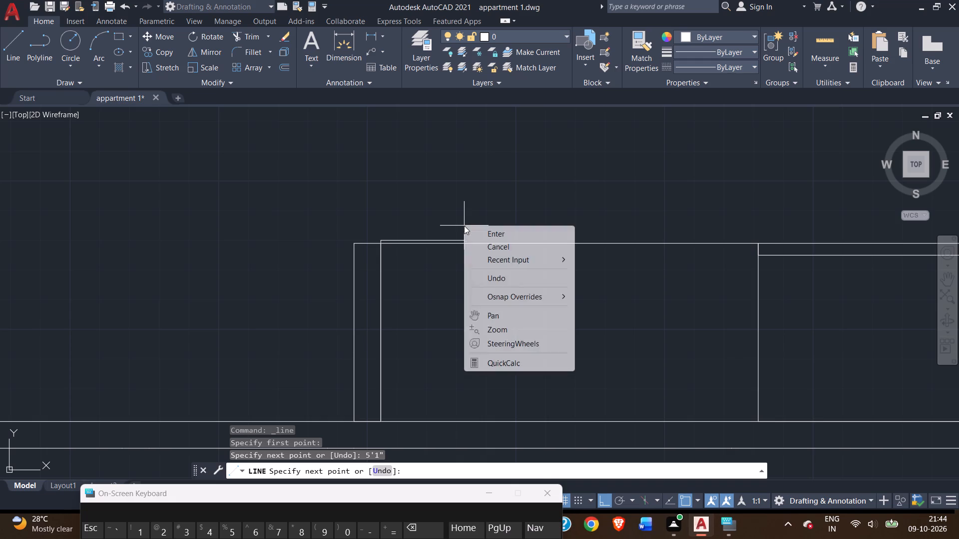
click(494, 236)
Measure the middle vertical partition line from the south wall's inner face to the lower partition's underside, without placing a dimension.
scroll(507, 265, down, 3)
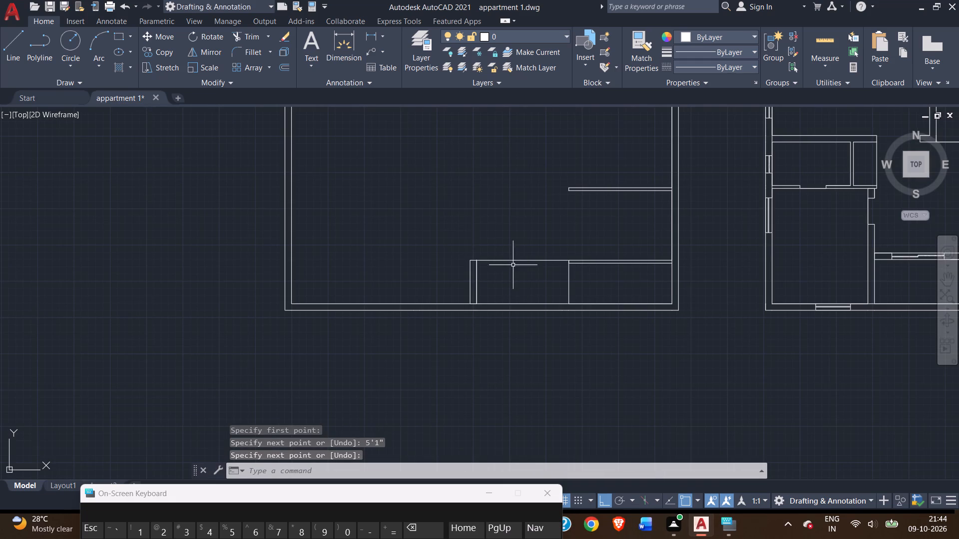
click(350, 59)
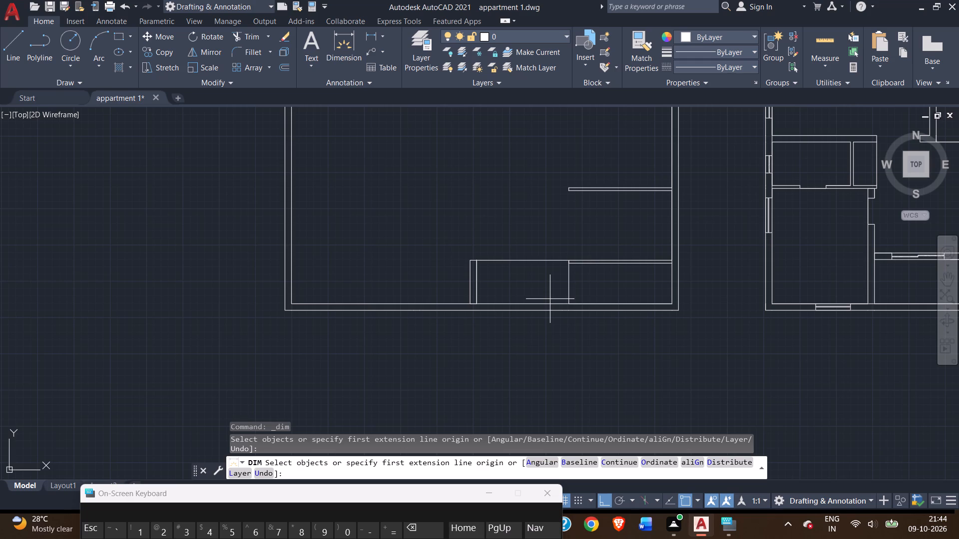
scroll(550, 299, up, 2)
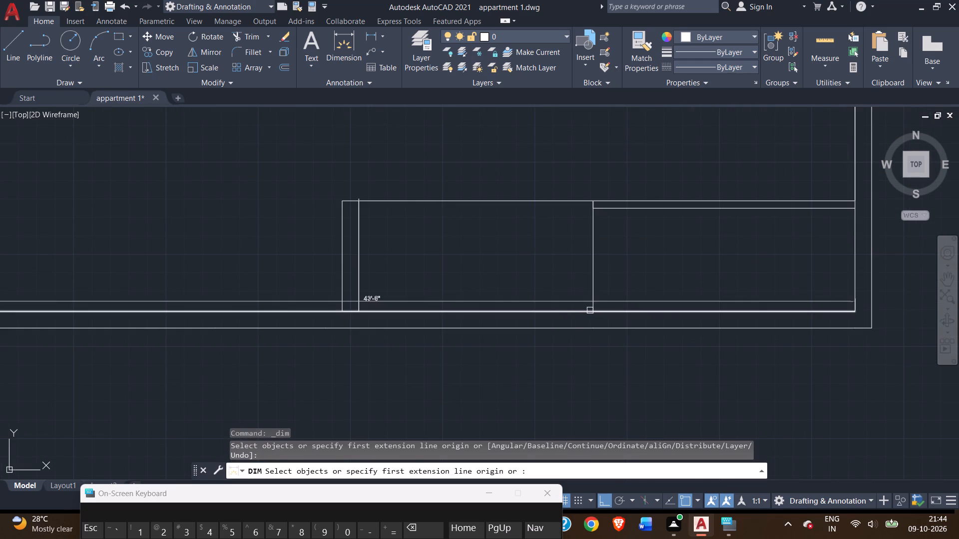
click(592, 310)
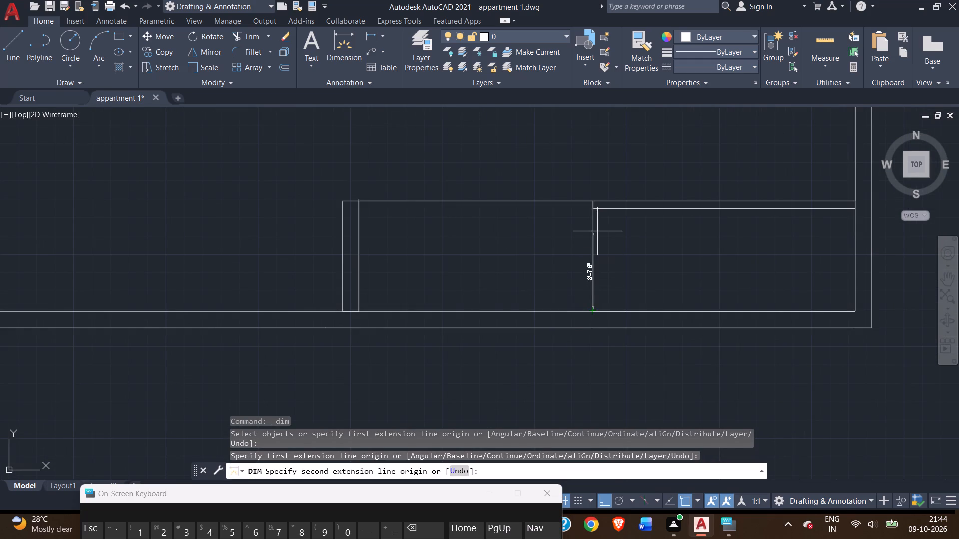
scroll(594, 210, up, 2)
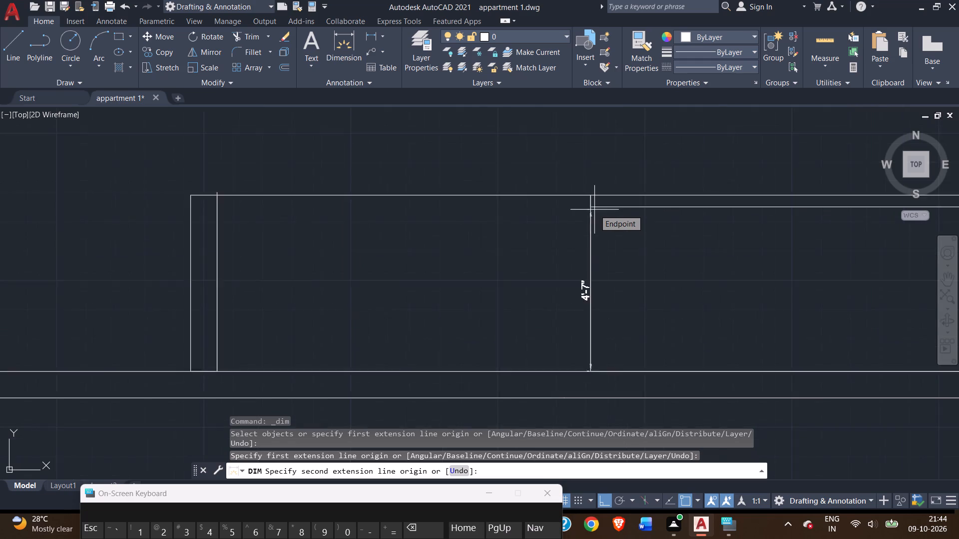
scroll(594, 210, up, 1)
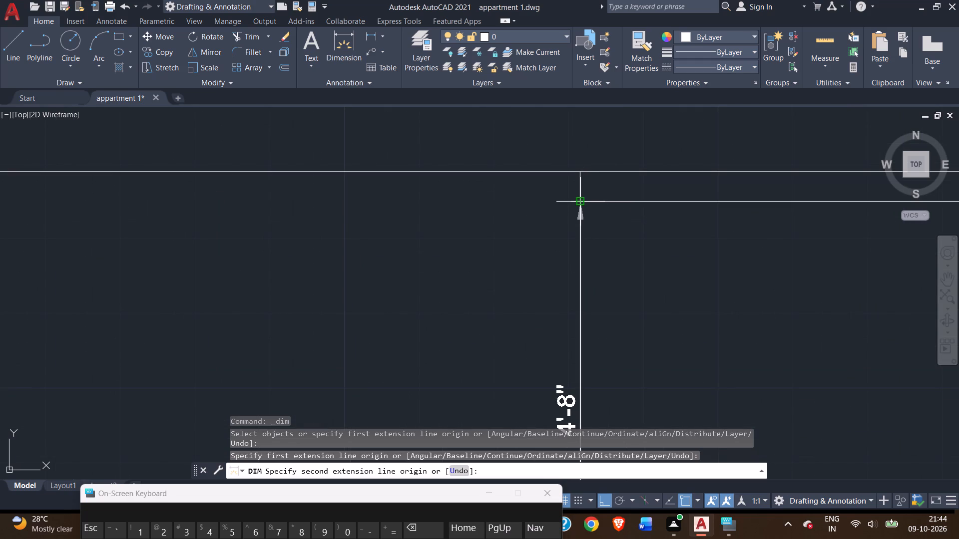
scroll(582, 202, down, 1)
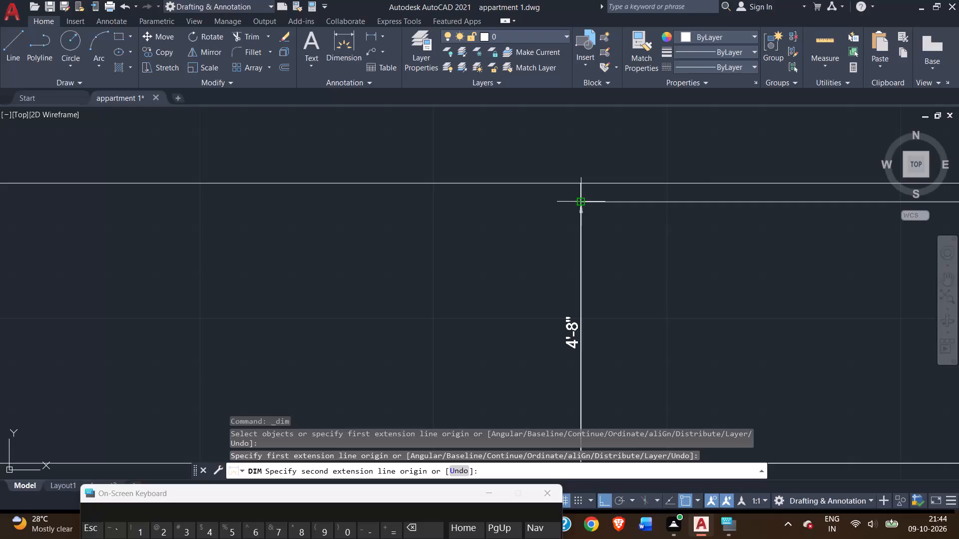
scroll(582, 202, up, 1)
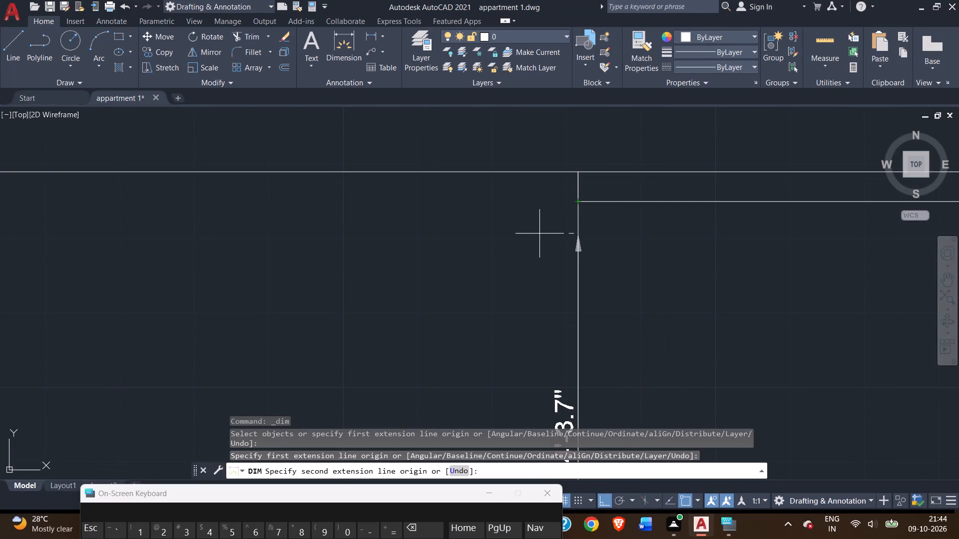
right_click(539, 234)
click(558, 240)
Measure the gap between the upper and lower partitions along the east wall's inner face, without placing a dimension.
scroll(500, 272, down, 3)
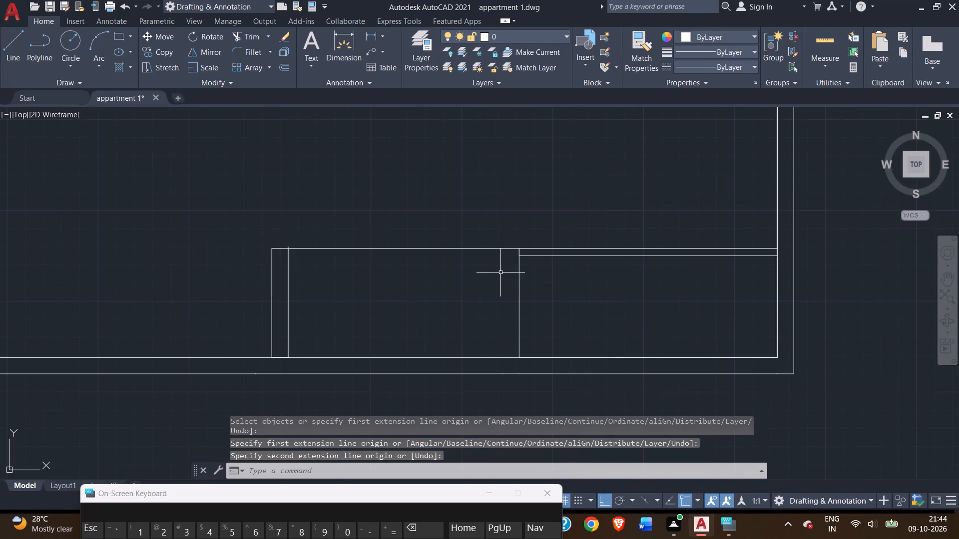
scroll(500, 273, down, 3)
scroll(532, 256, up, 2)
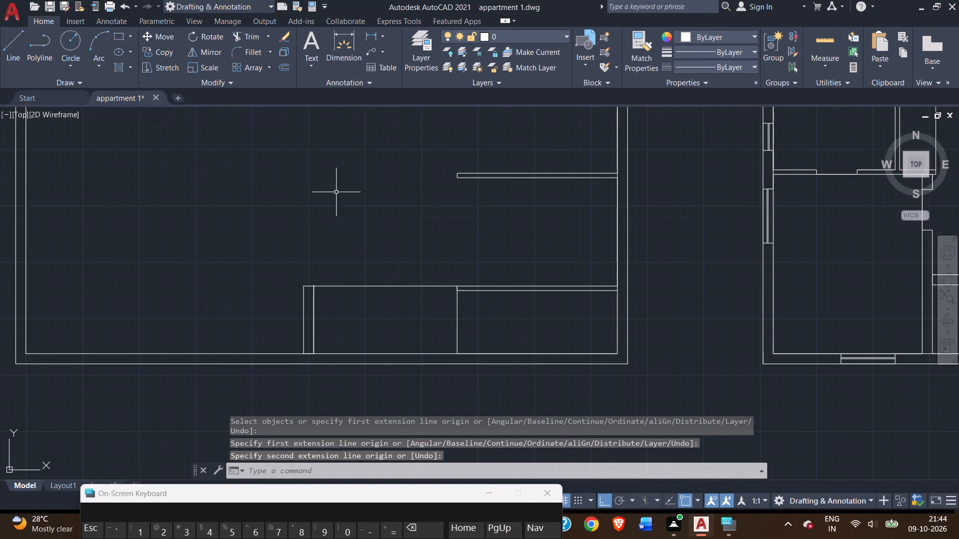
click(347, 38)
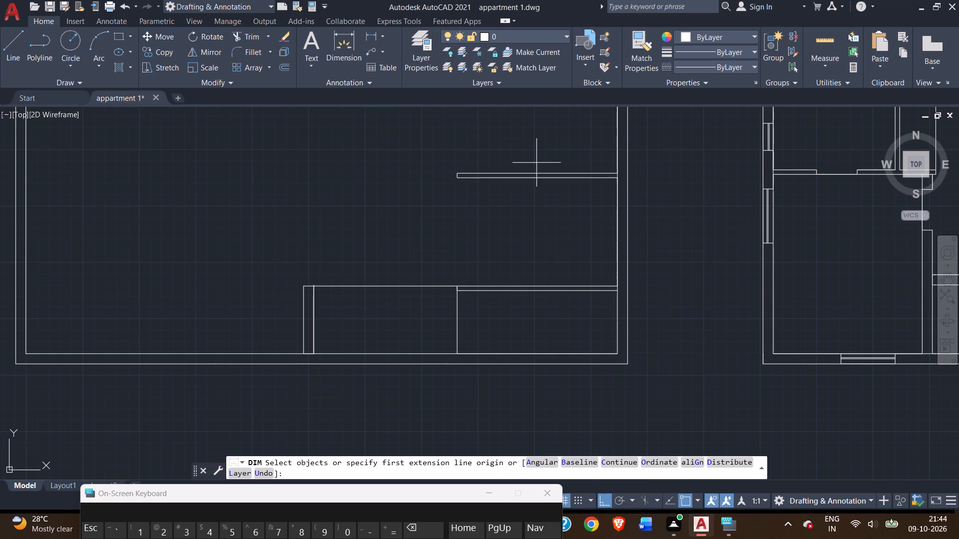
click(621, 176)
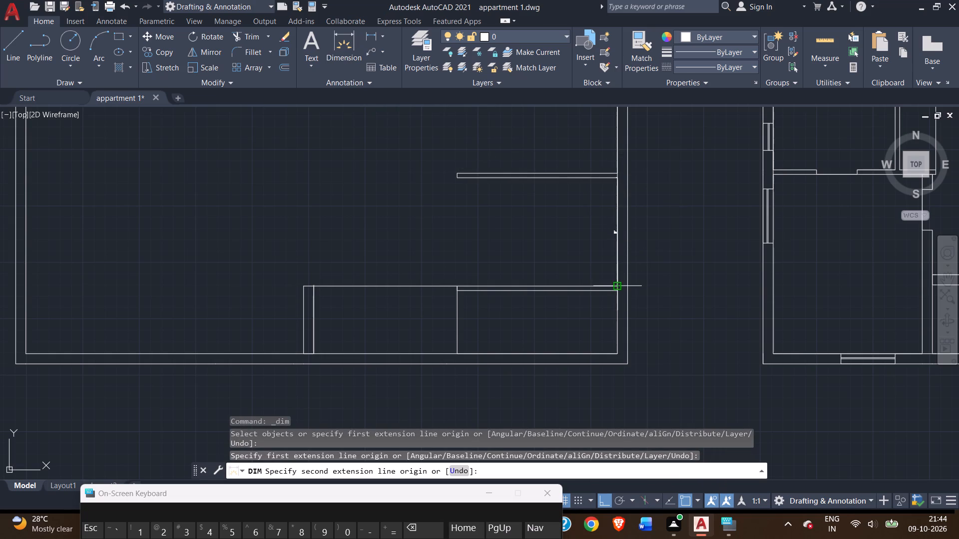
scroll(615, 283, up, 2)
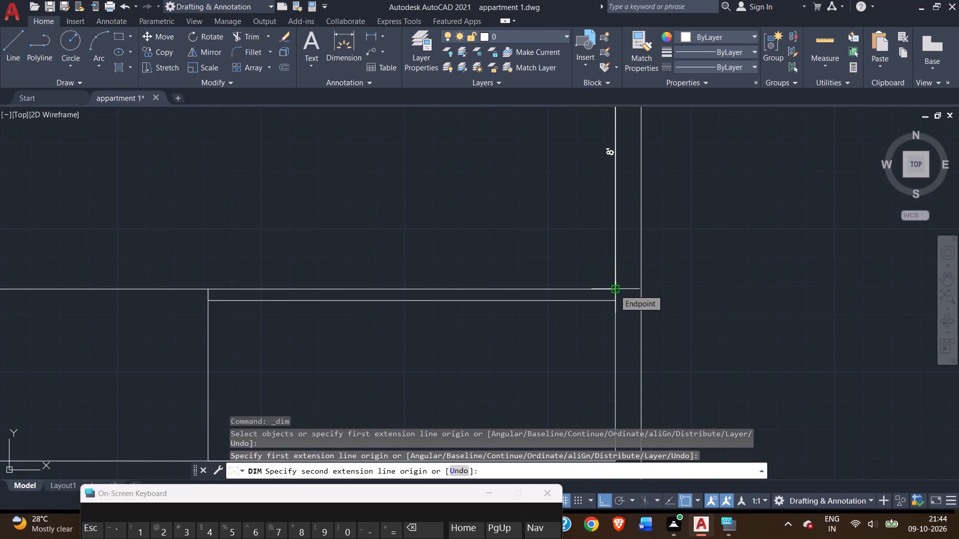
right_click(594, 258)
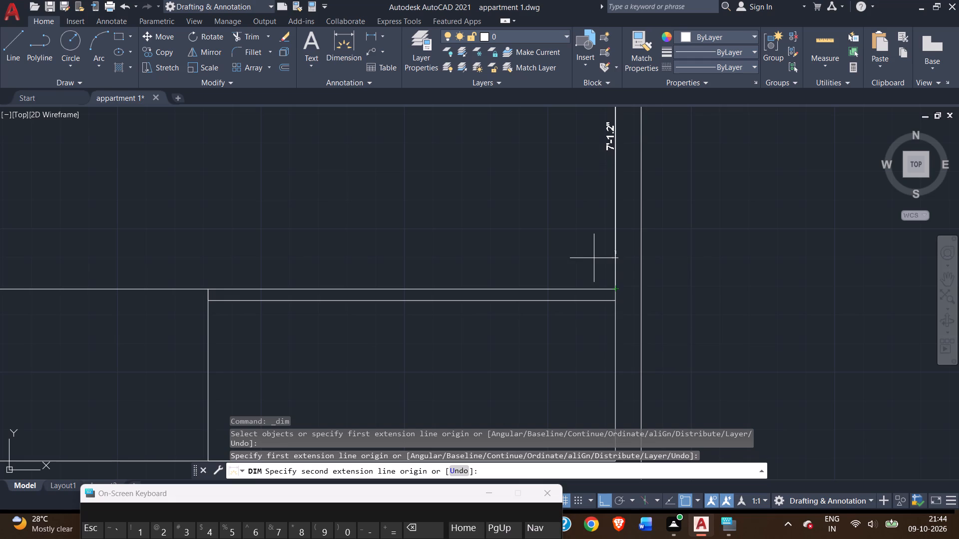
click(615, 266)
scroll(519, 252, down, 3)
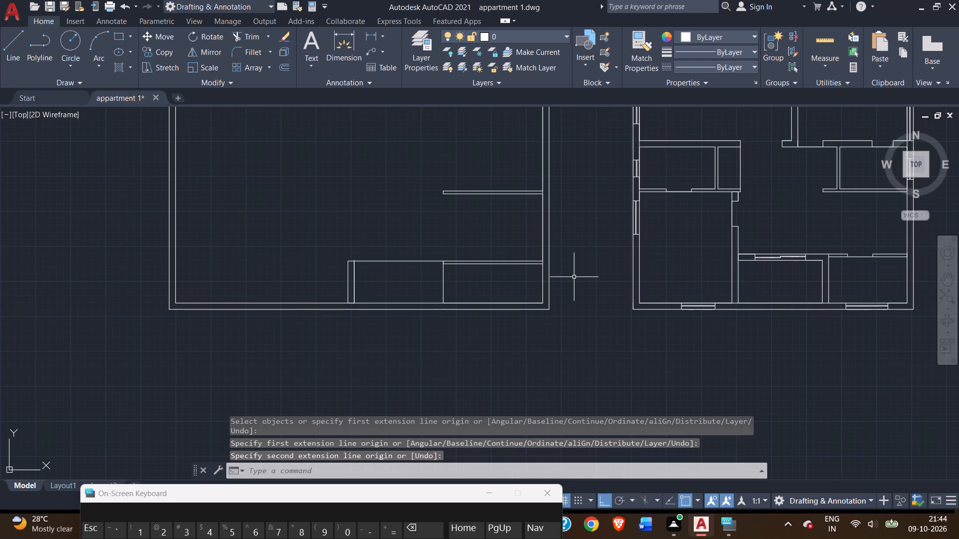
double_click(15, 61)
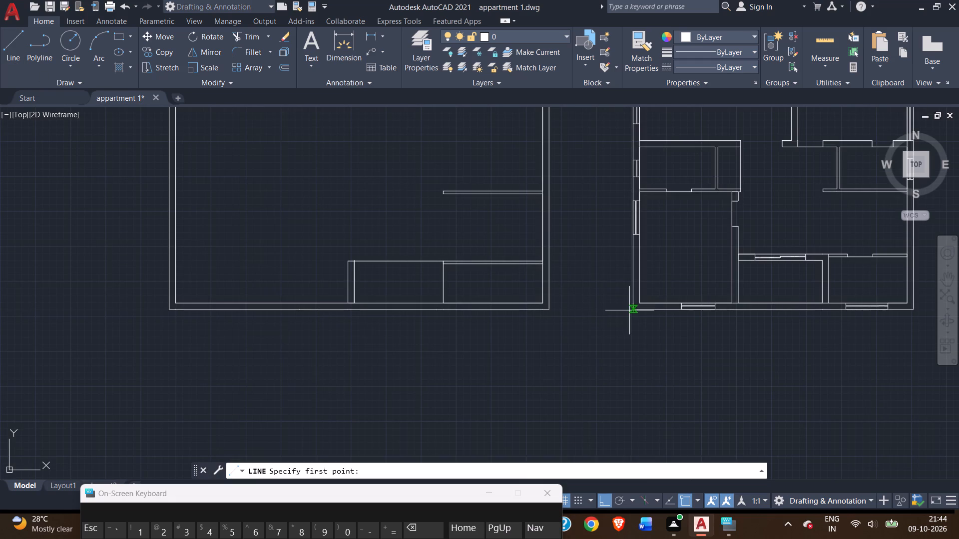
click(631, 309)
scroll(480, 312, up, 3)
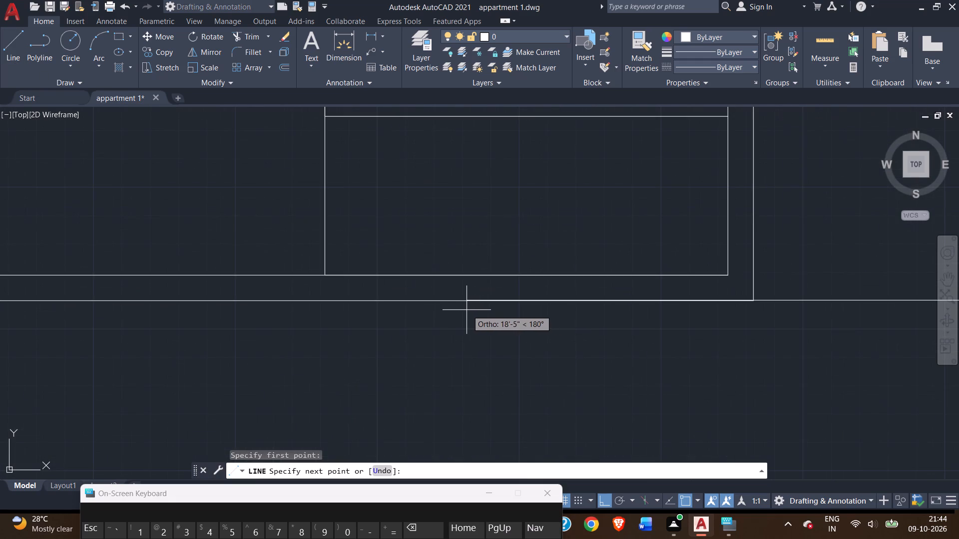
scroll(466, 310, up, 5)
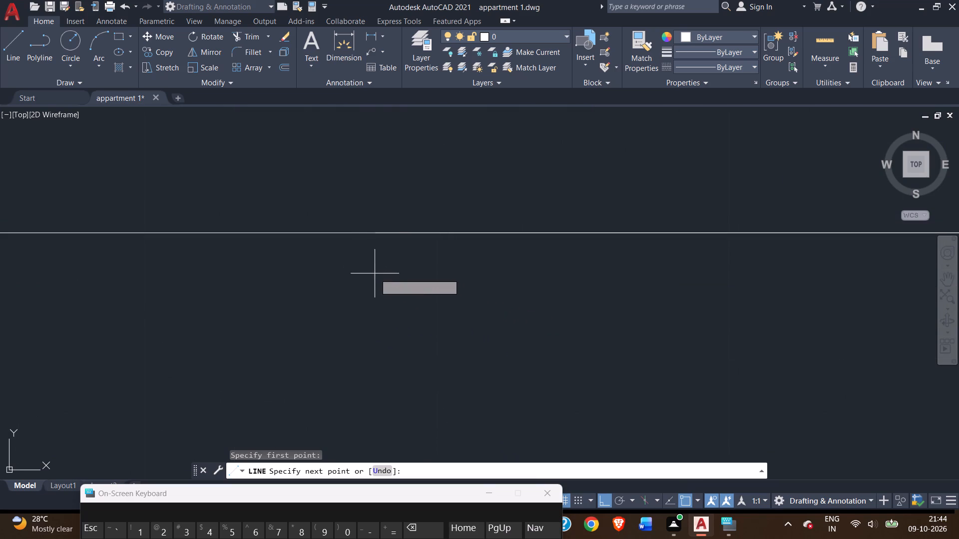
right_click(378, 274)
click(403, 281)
Draw a line 9" south from the top of the 9" wall's east face and continue it east to the middle vertical partition line.
scroll(357, 275, down, 4)
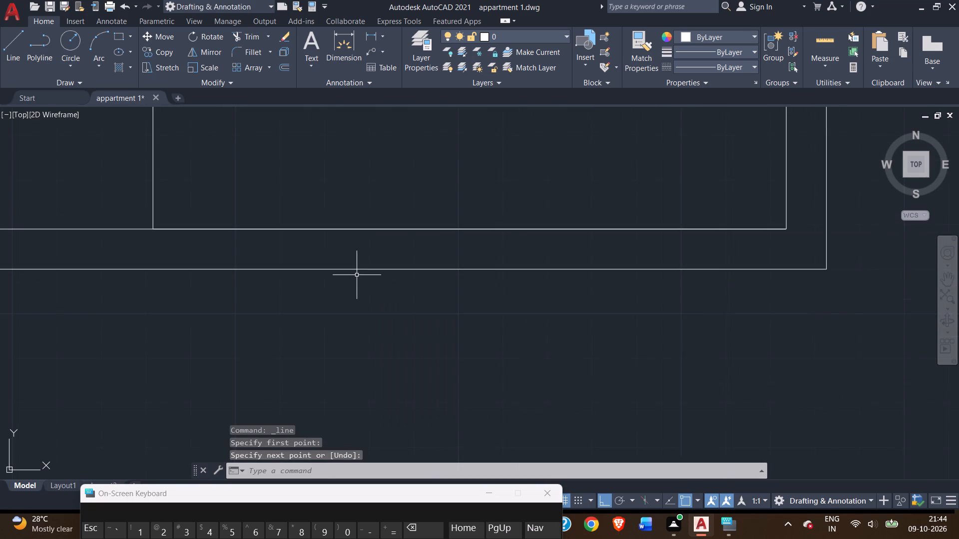
scroll(357, 275, down, 4)
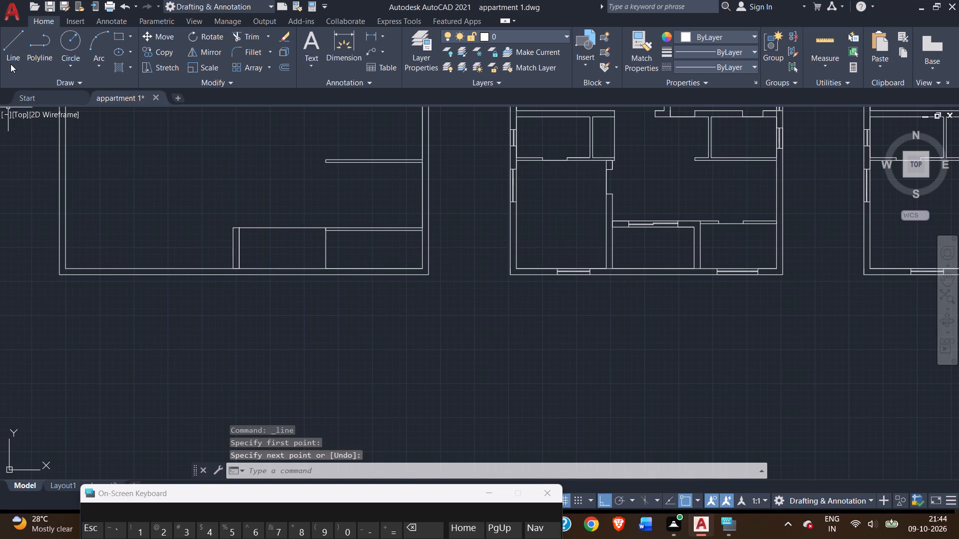
click(10, 64)
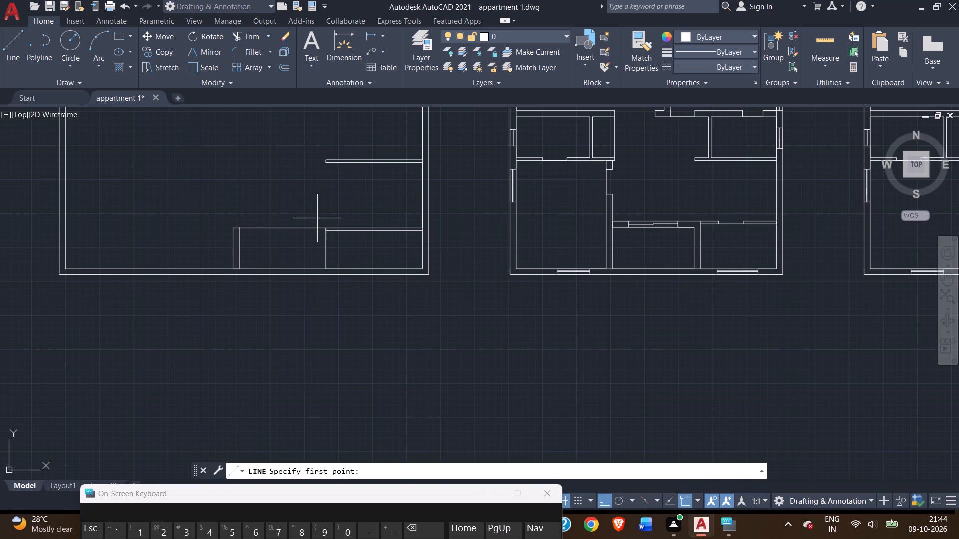
scroll(316, 218, up, 2)
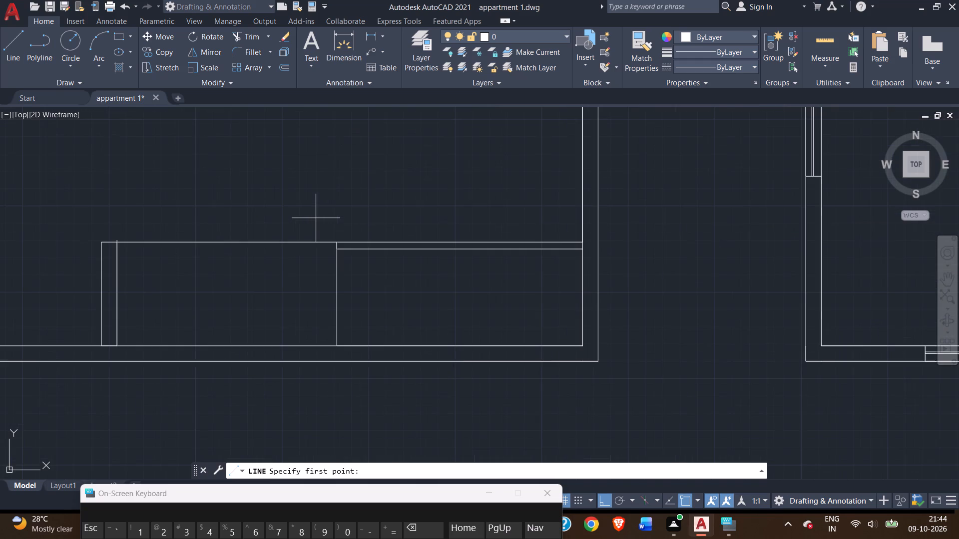
click(120, 244)
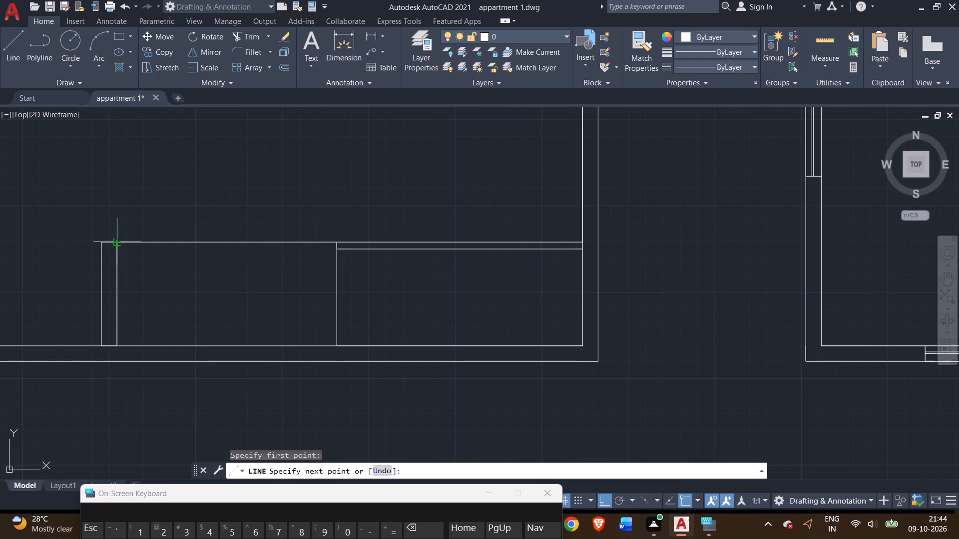
key(9)
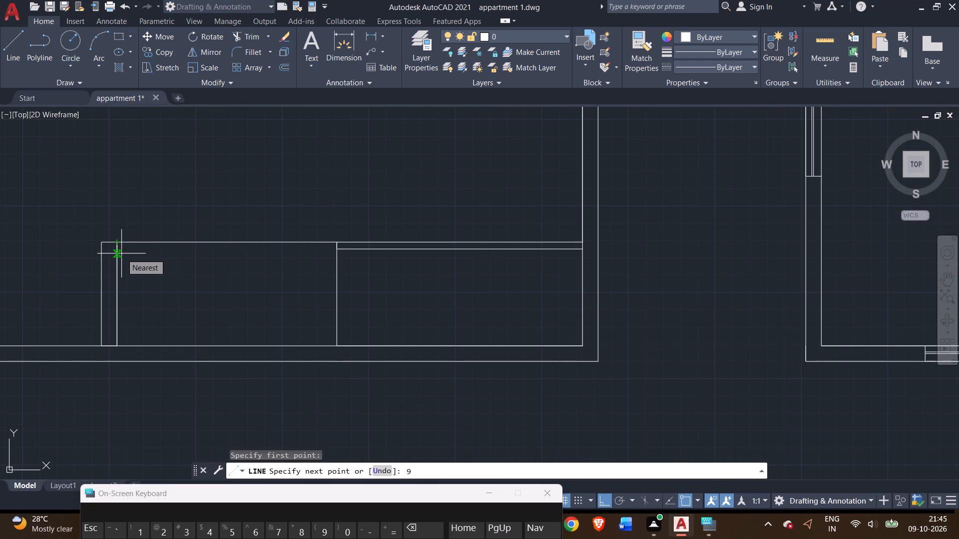
key(shift+quotedbl)
key(Return)
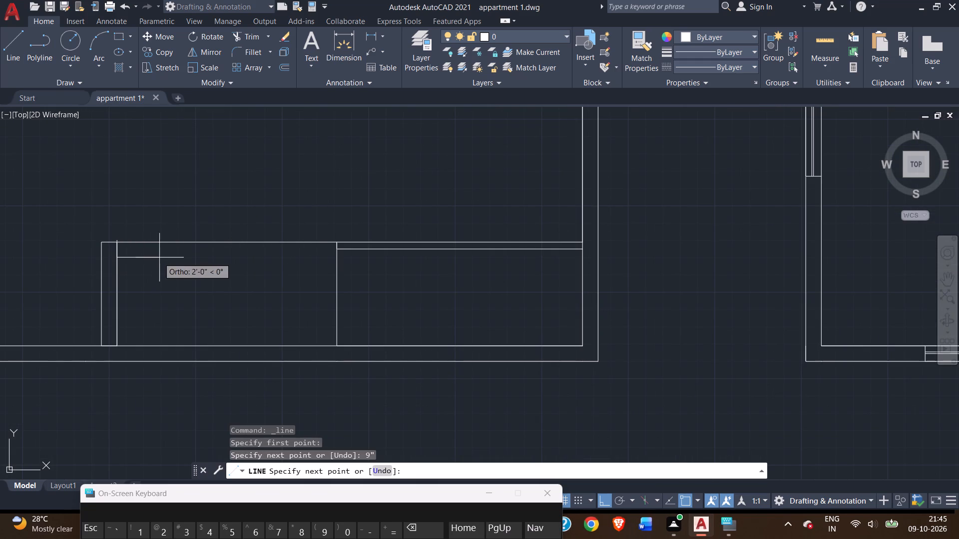
click(337, 261)
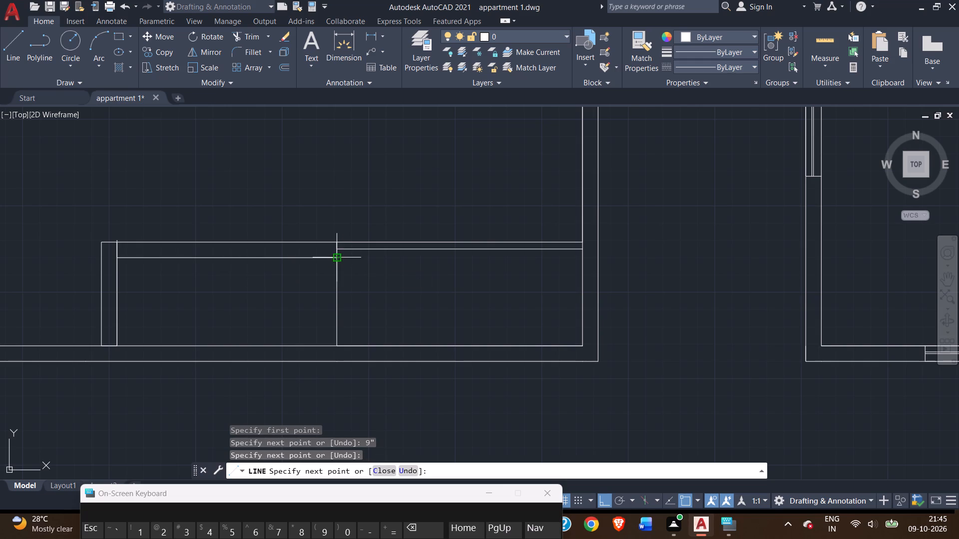
right_click(300, 282)
click(314, 287)
From the foot of the 9" wall's west face, draw a line 9' north, 5' west and south to the south wall's inner face.
scroll(297, 290, down, 3)
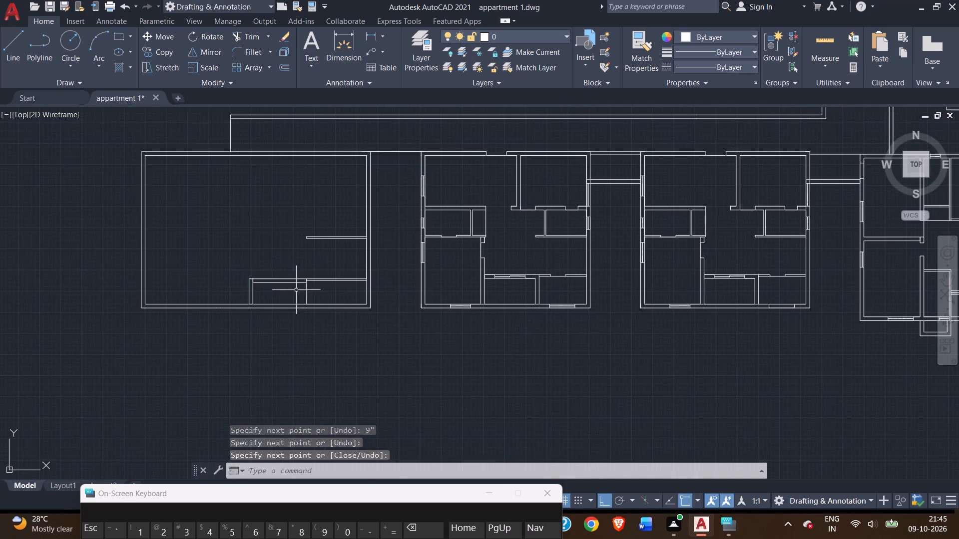
middle_drag(262, 263, 308, 265)
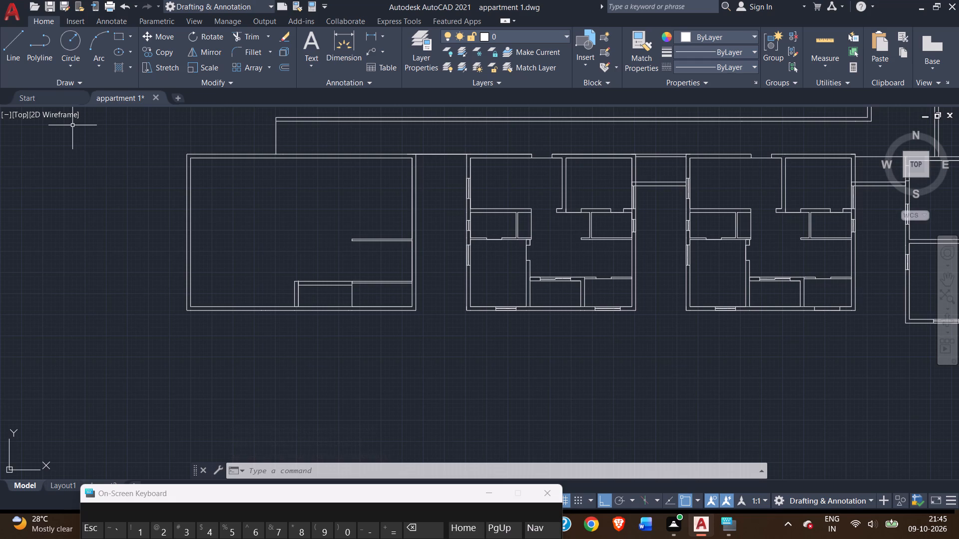
click(20, 38)
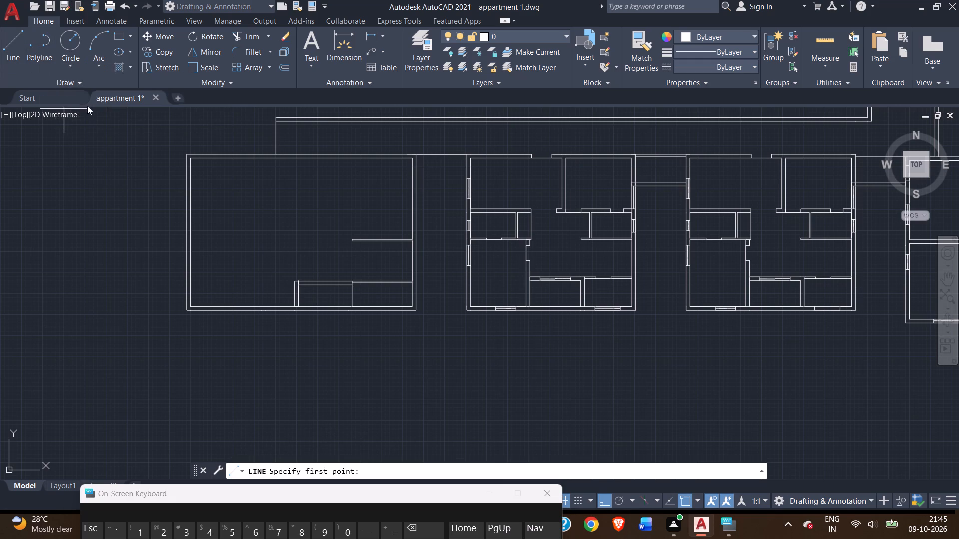
scroll(281, 272, down, 4)
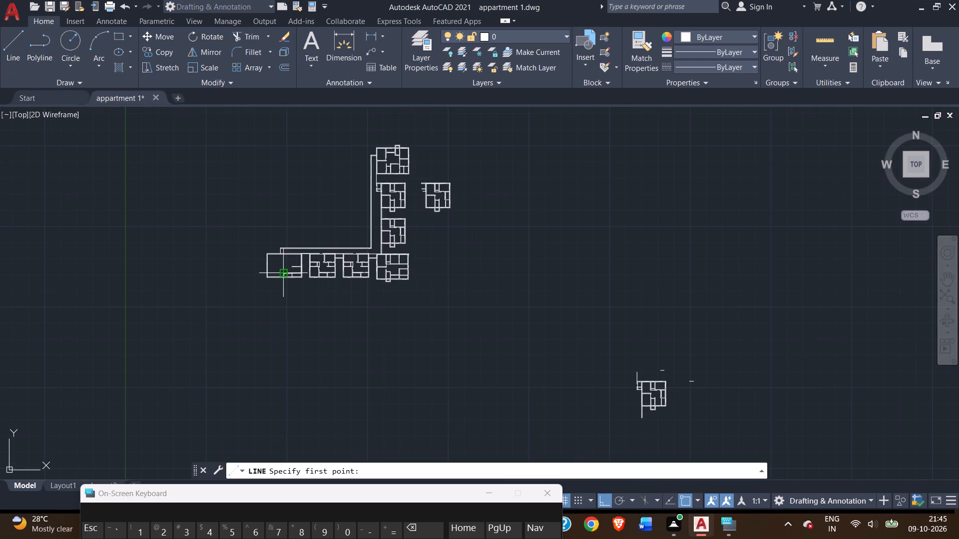
scroll(306, 226, up, 3)
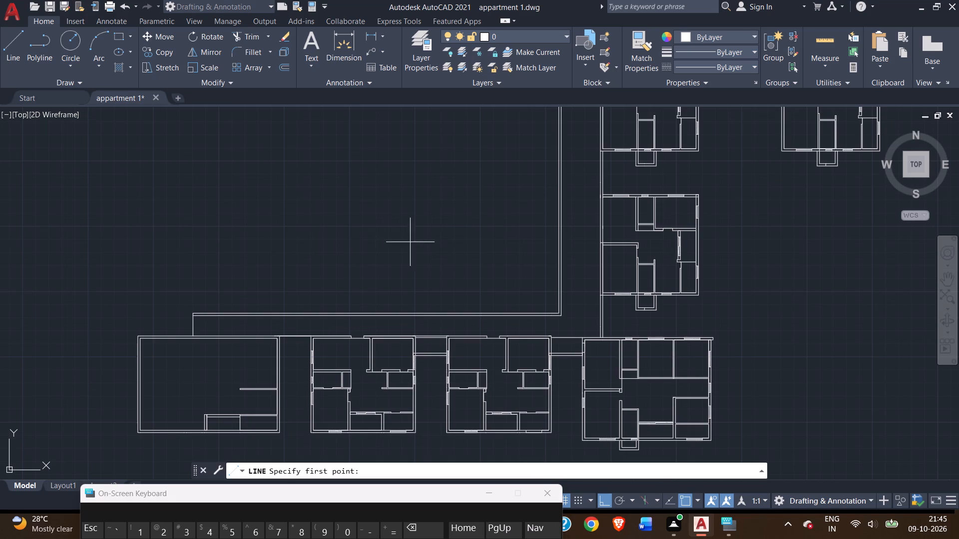
scroll(446, 243, up, 3)
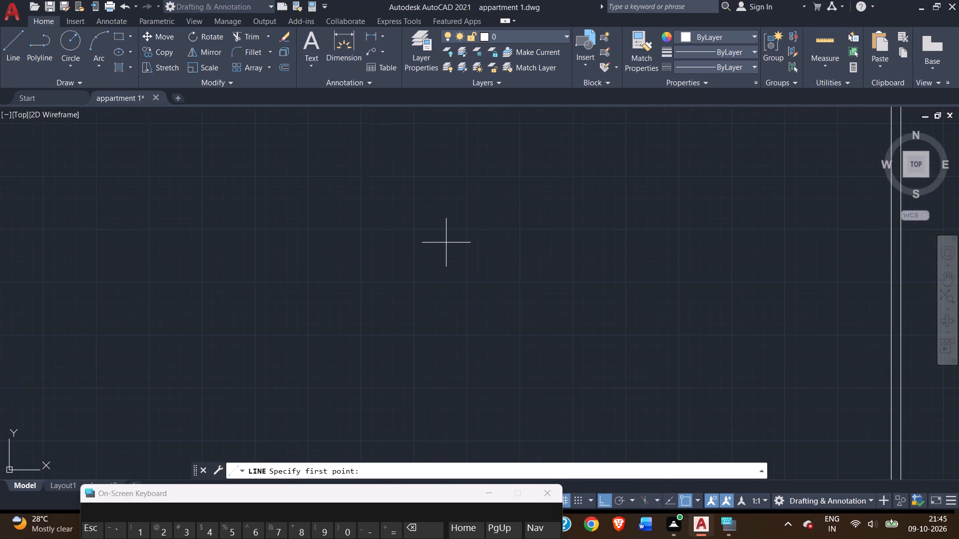
scroll(446, 243, down, 4)
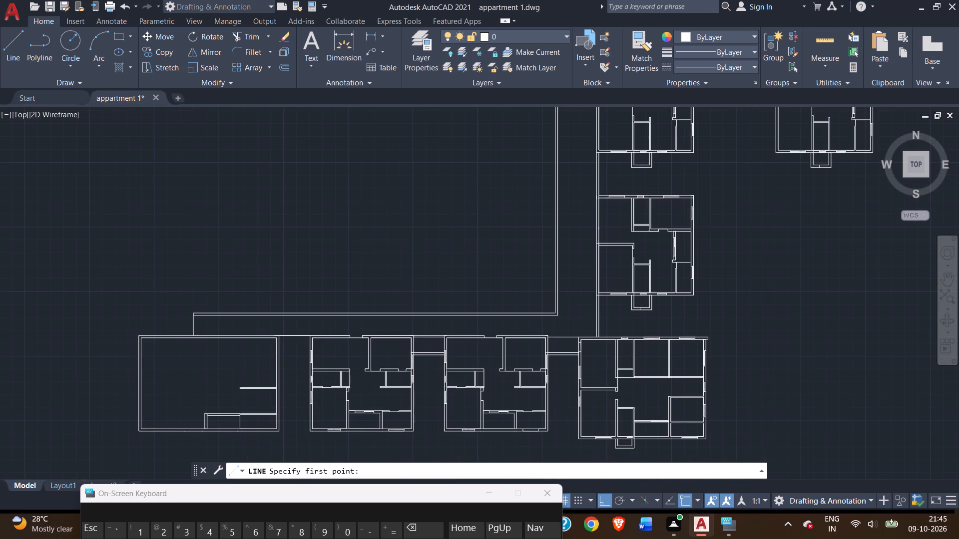
middle_drag(444, 242, 478, 200)
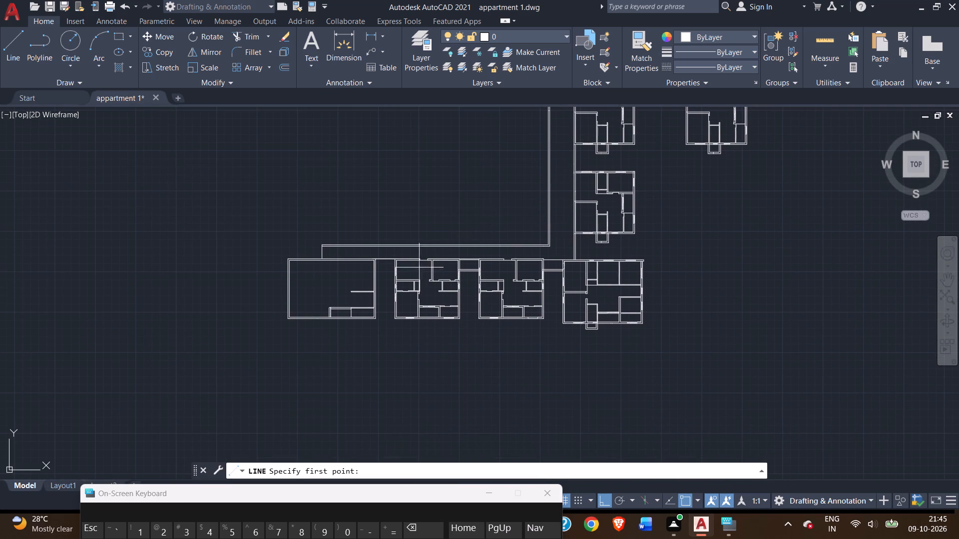
scroll(331, 311, up, 3)
middle_drag(320, 354, 320, 347)
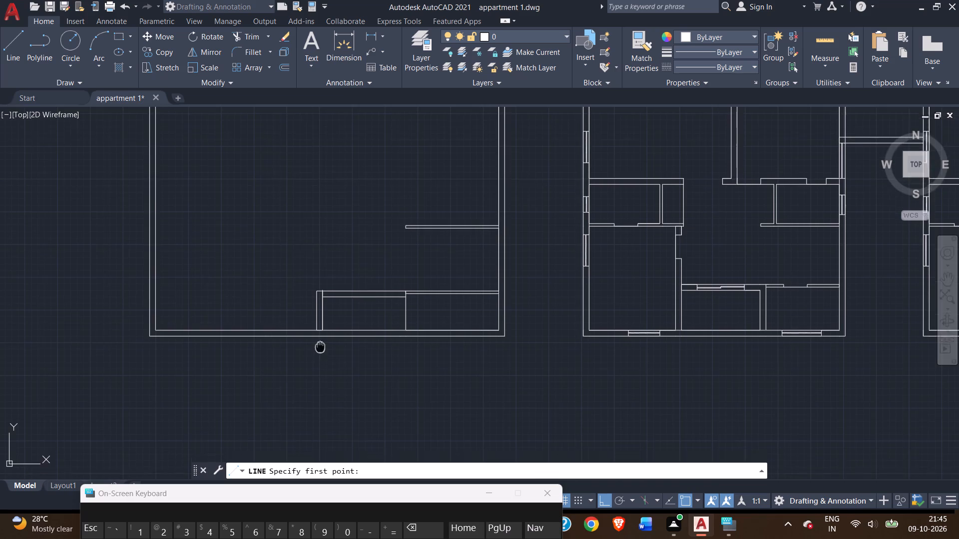
middle_drag(320, 347, 327, 313)
scroll(326, 301, up, 3)
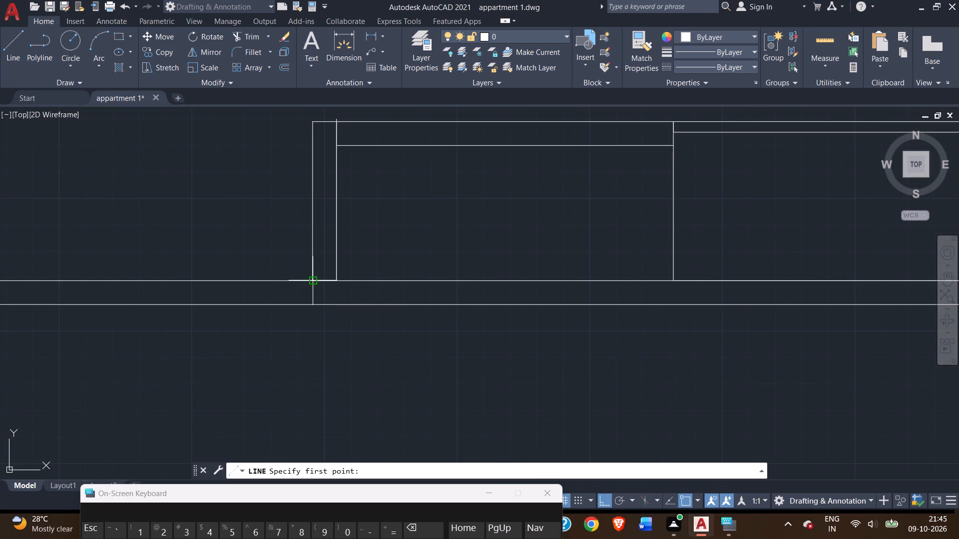
scroll(310, 282, down, 4)
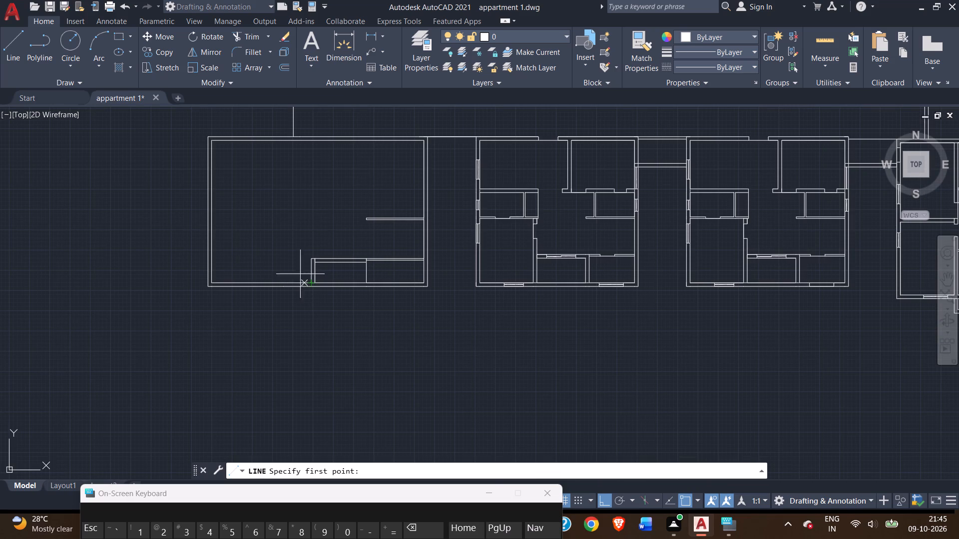
scroll(305, 283, up, 3)
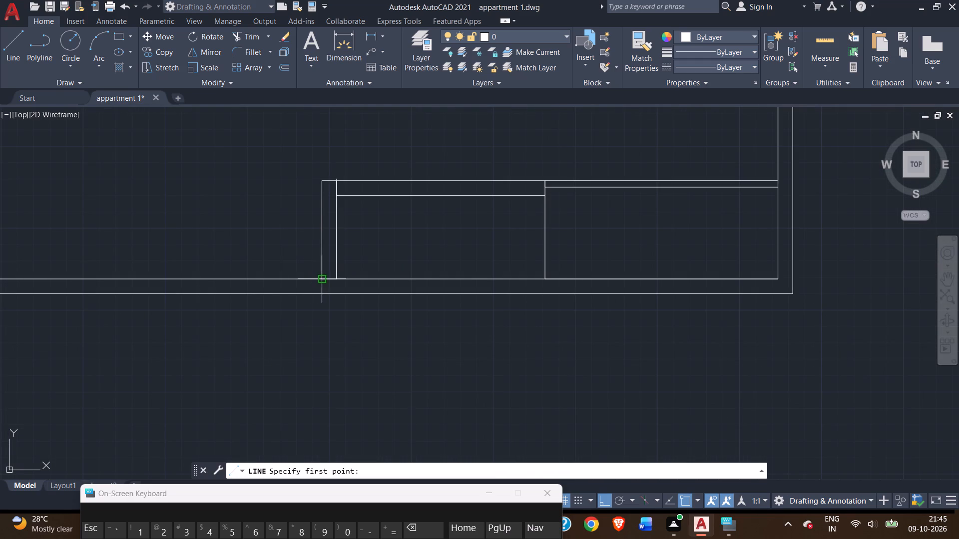
click(323, 279)
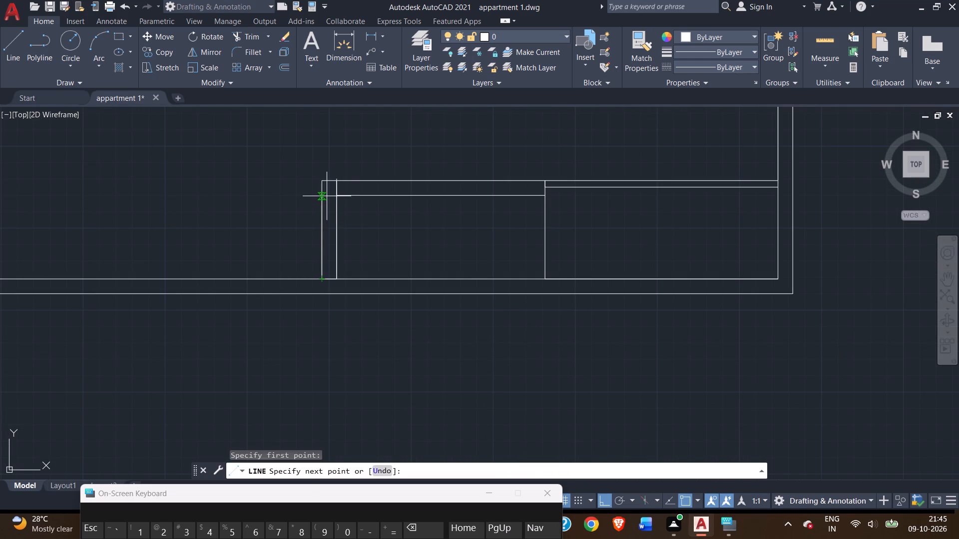
scroll(326, 158, down, 2)
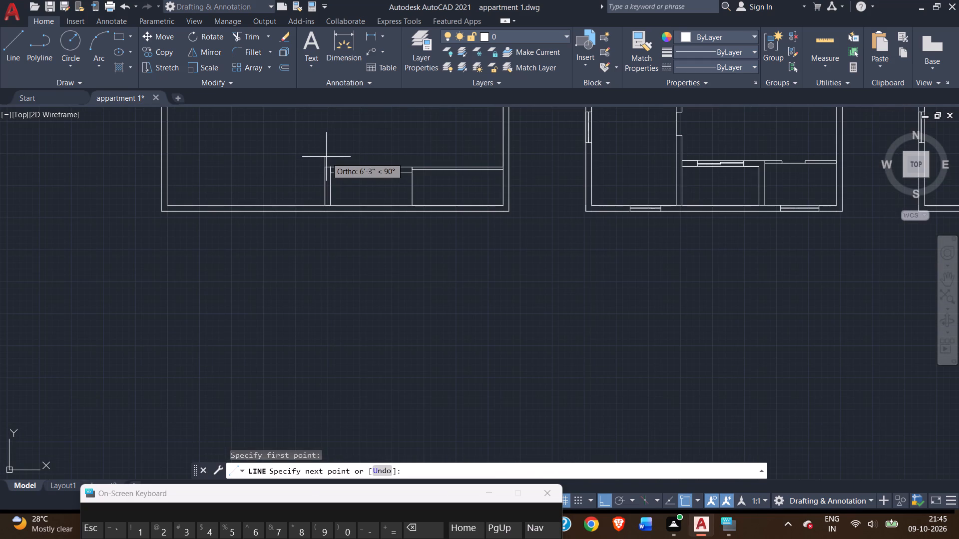
text(9')
key(Return)
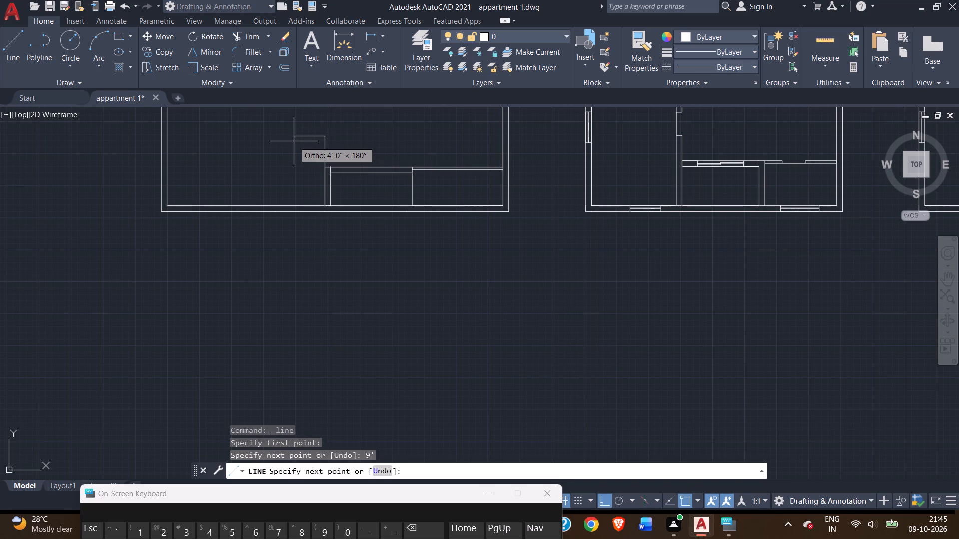
scroll(294, 141, up, 1)
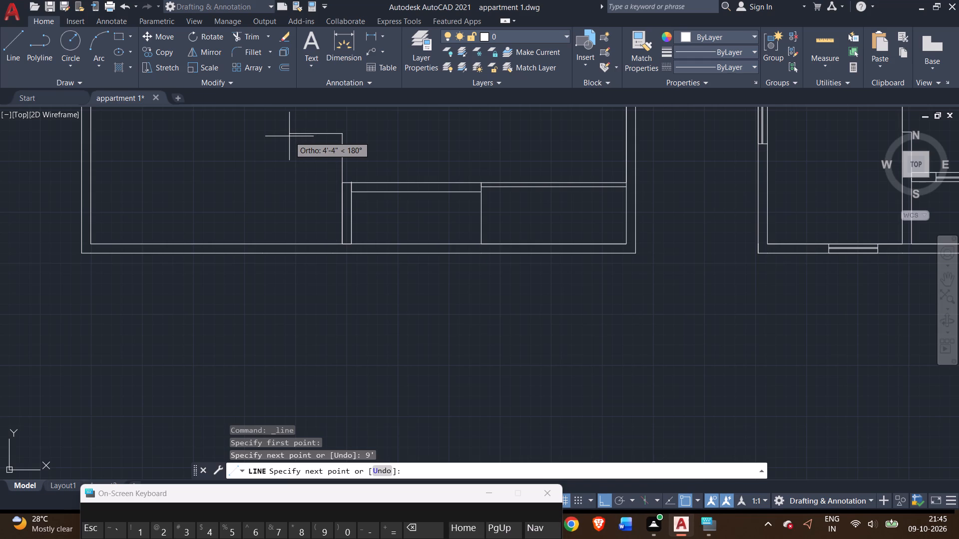
text(5')
key(Return)
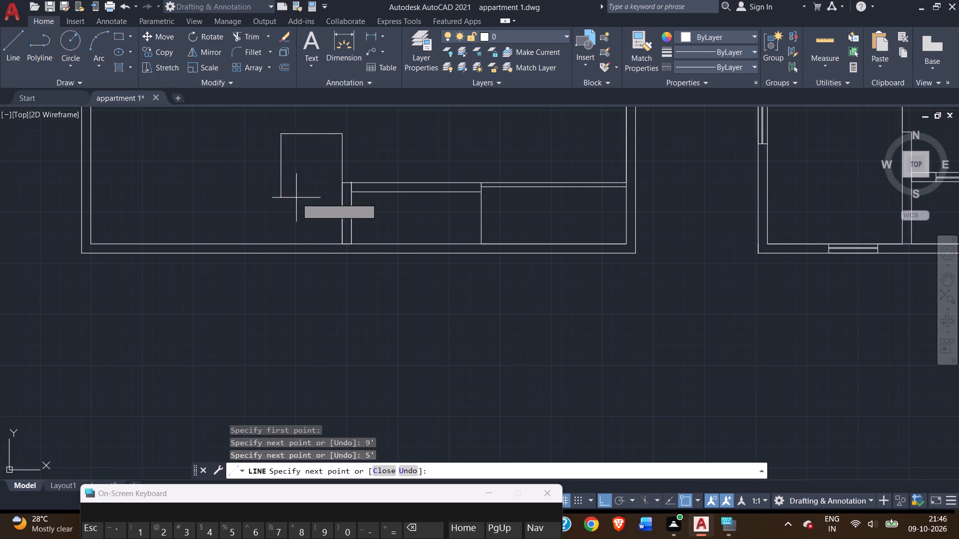
click(281, 242)
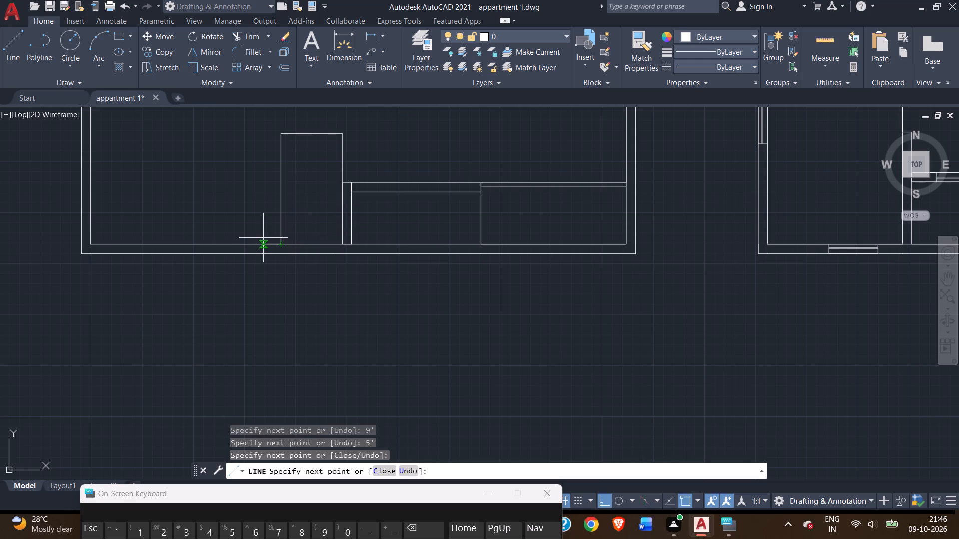
Continue the line 9" west along the south wall, north level with the 5' line, and east to that line's west end.
scroll(263, 238, up, 2)
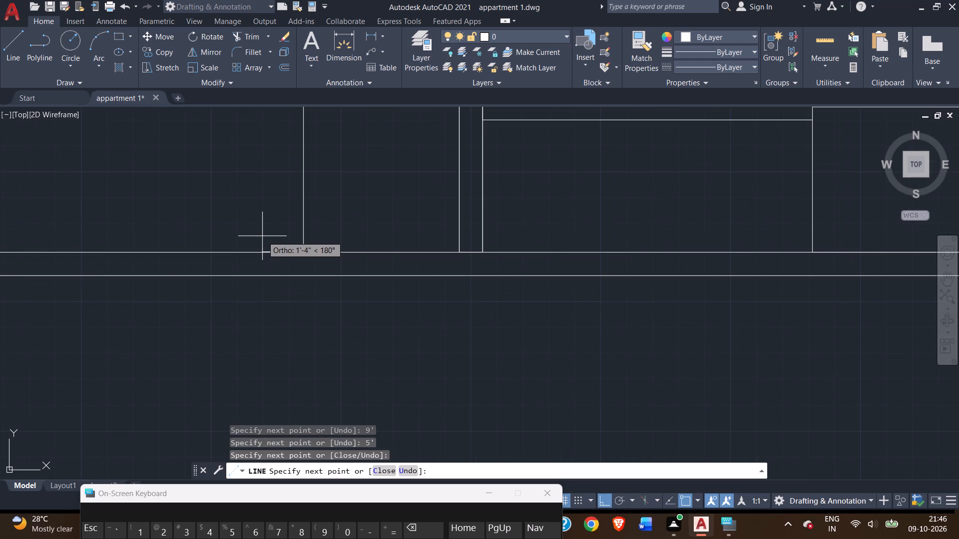
key(9)
key(shift+quotedbl)
key(Return)
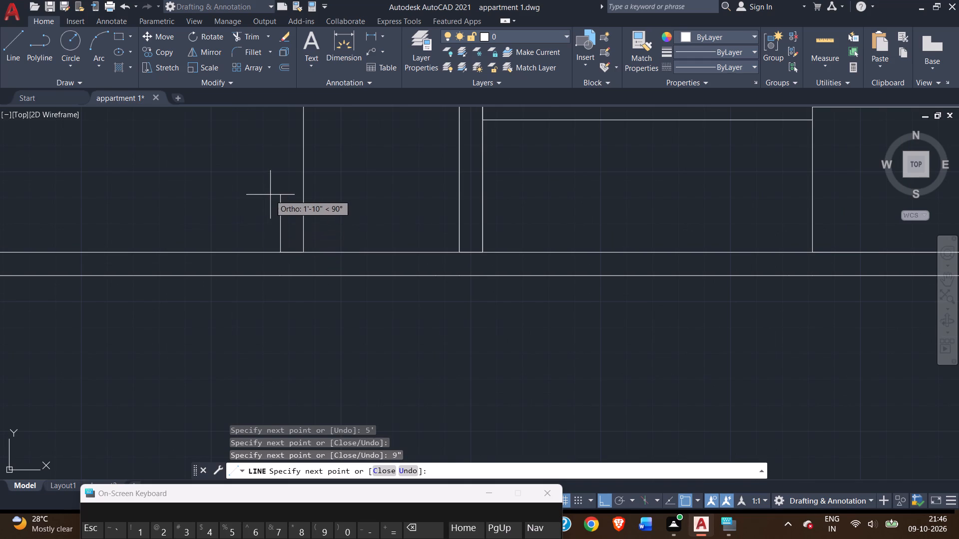
scroll(269, 196, down, 2)
middle_drag(259, 161, 258, 193)
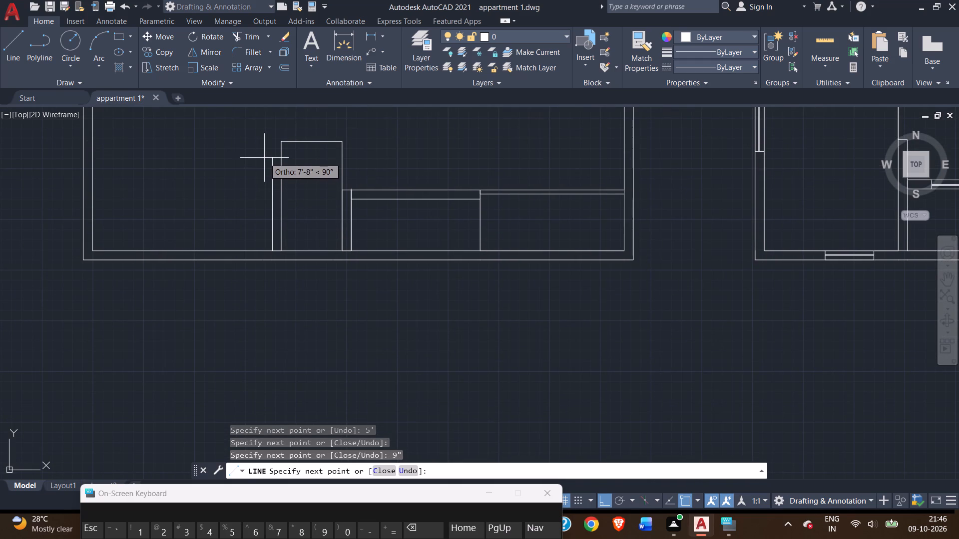
scroll(264, 151, up, 2)
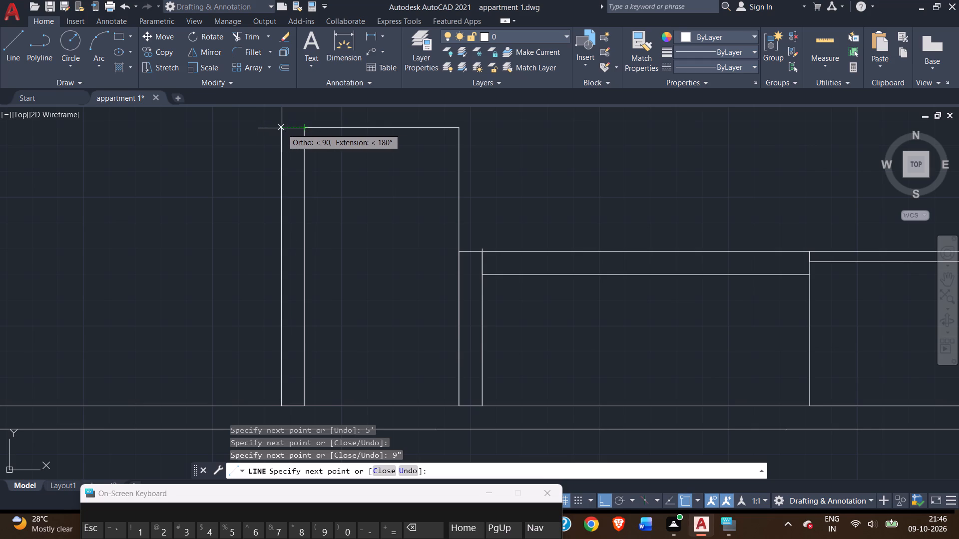
click(282, 128)
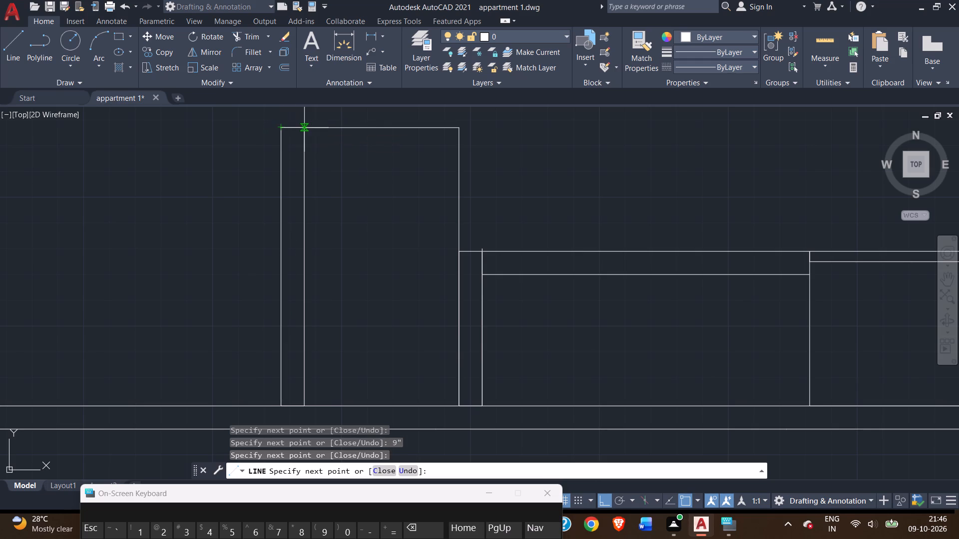
click(303, 129)
right_click(303, 129)
click(321, 136)
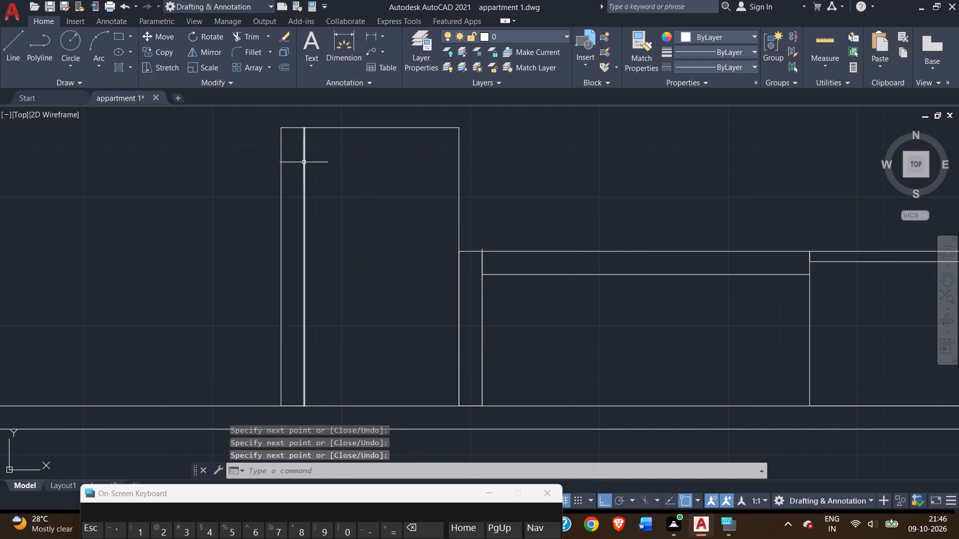
Draw a line from the top of the 9" wall's east face north to the 5' line's level, and west to that line's east end.
middle_drag(352, 199, 337, 198)
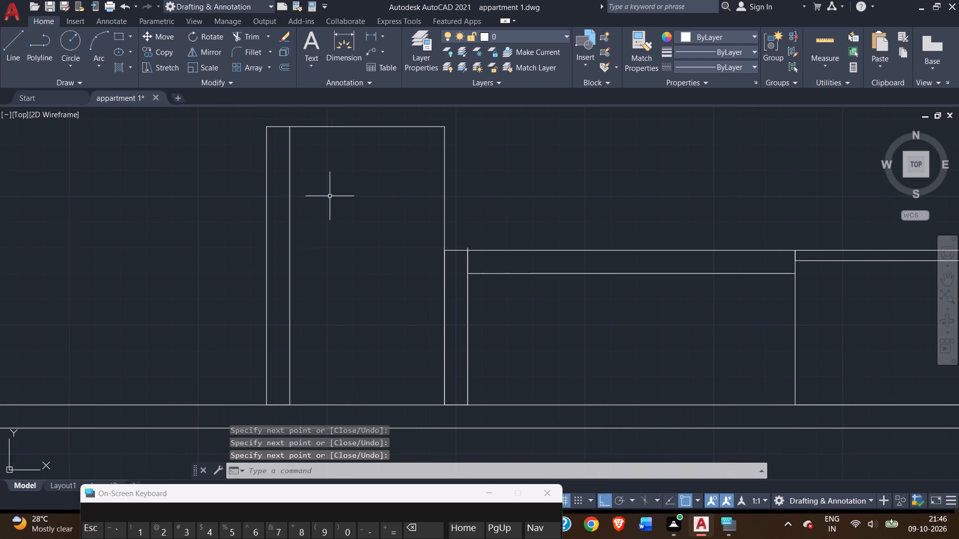
scroll(308, 149, up, 2)
middle_drag(306, 158, 316, 226)
scroll(318, 225, down, 3)
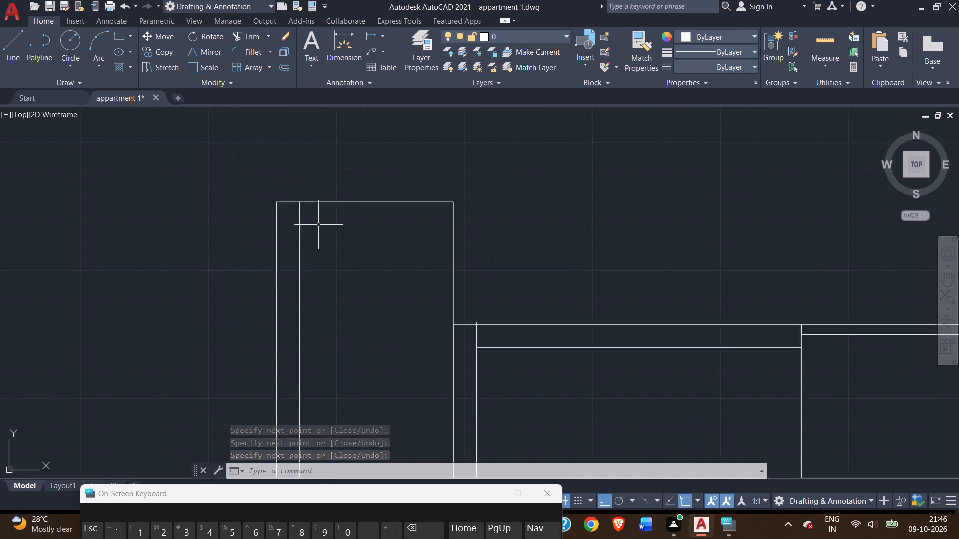
middle_drag(340, 239, 302, 209)
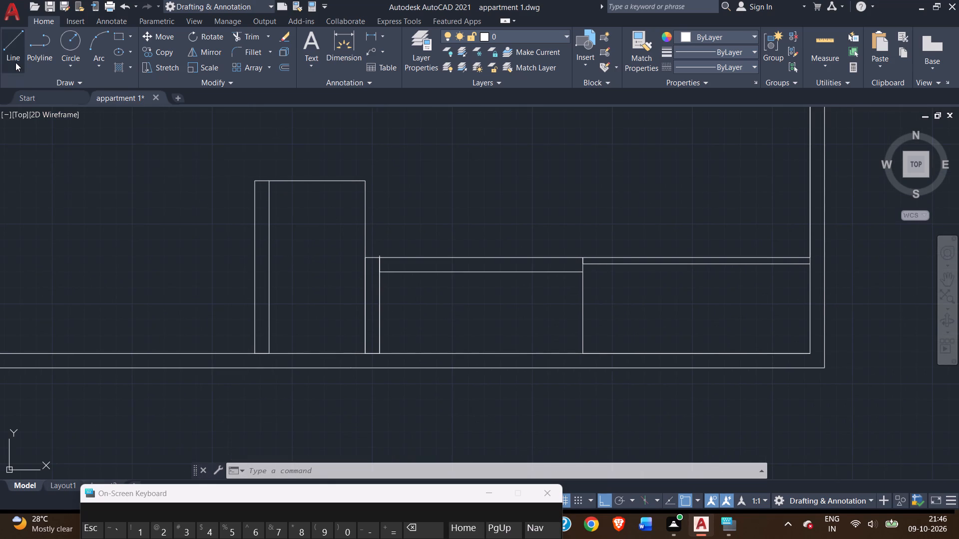
click(15, 62)
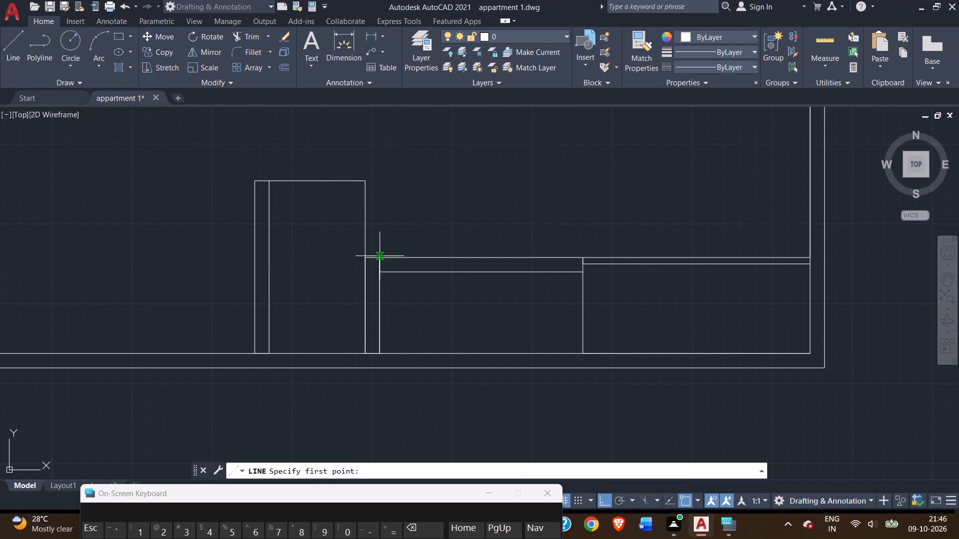
scroll(380, 259, up, 3)
click(373, 251)
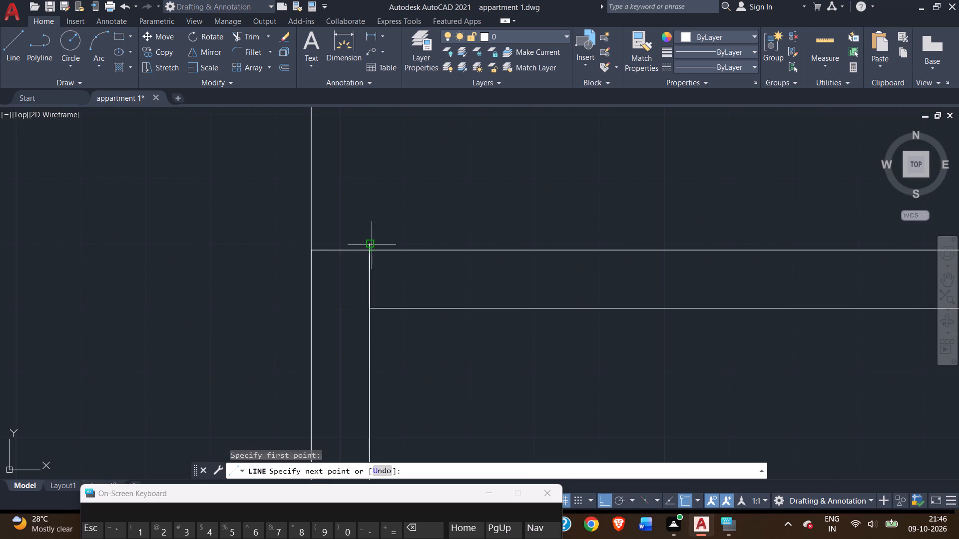
scroll(364, 185, down, 2)
middle_drag(367, 164, 376, 251)
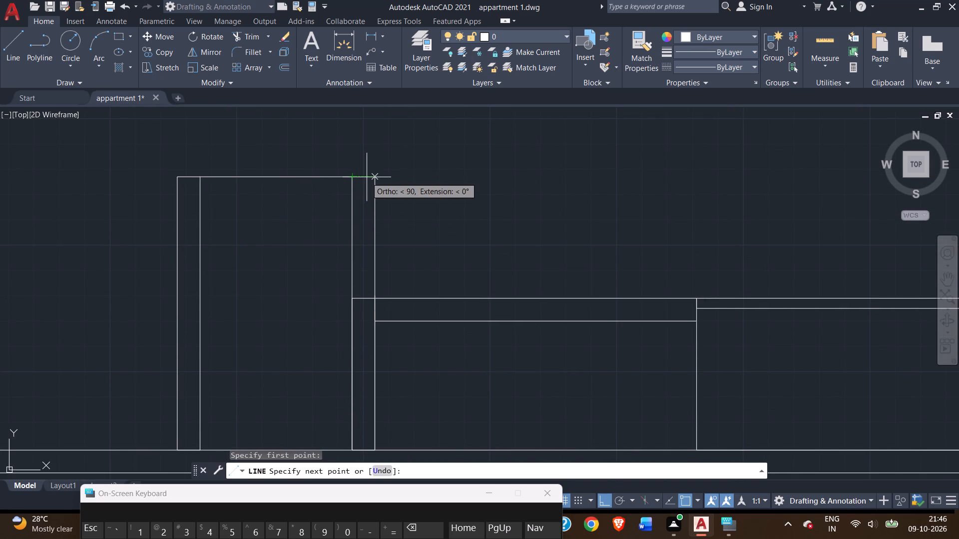
click(375, 177)
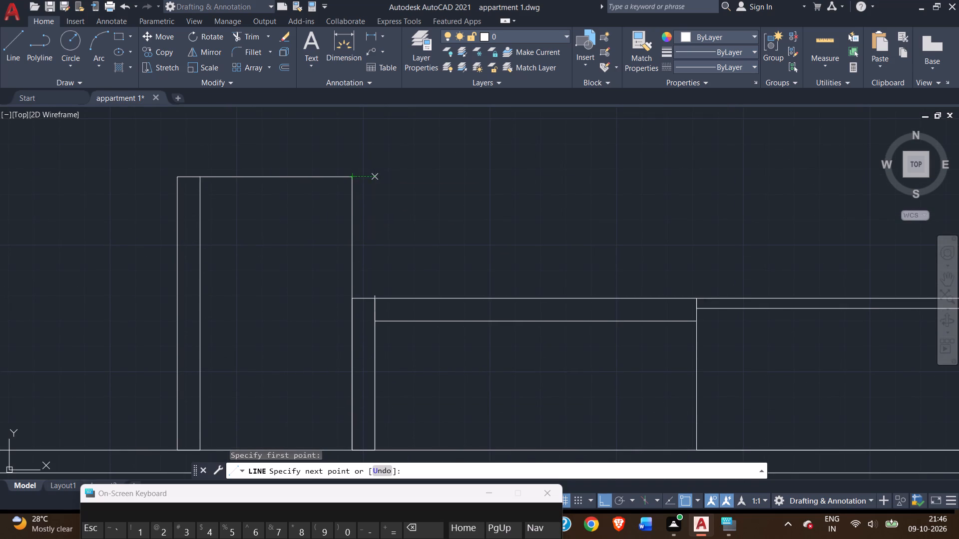
click(352, 177)
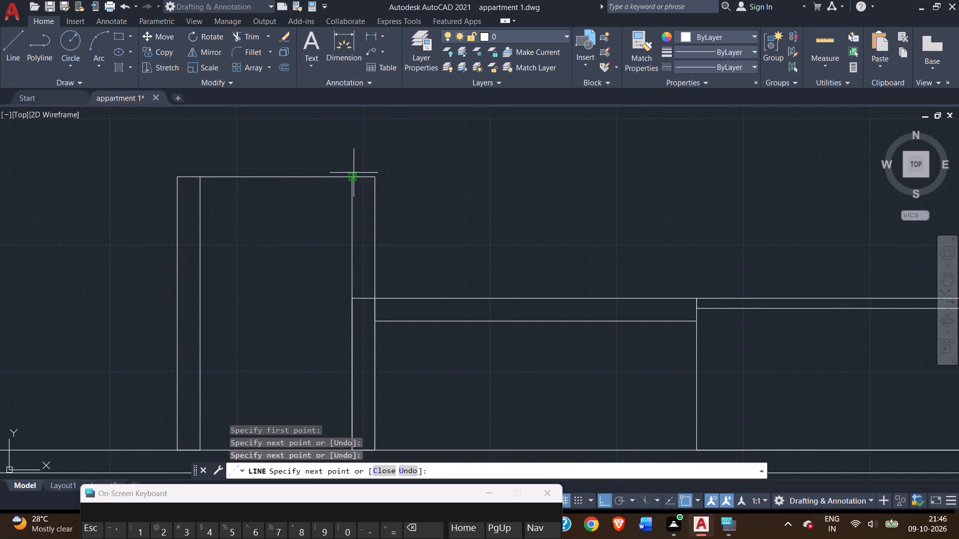
right_click(355, 169)
click(376, 176)
scroll(344, 216, down, 2)
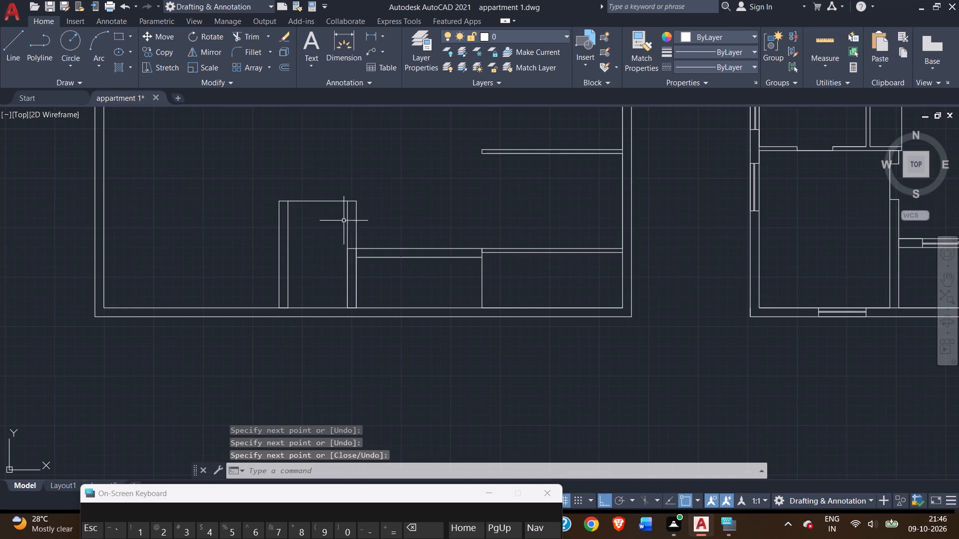
middle_drag(342, 233, 346, 227)
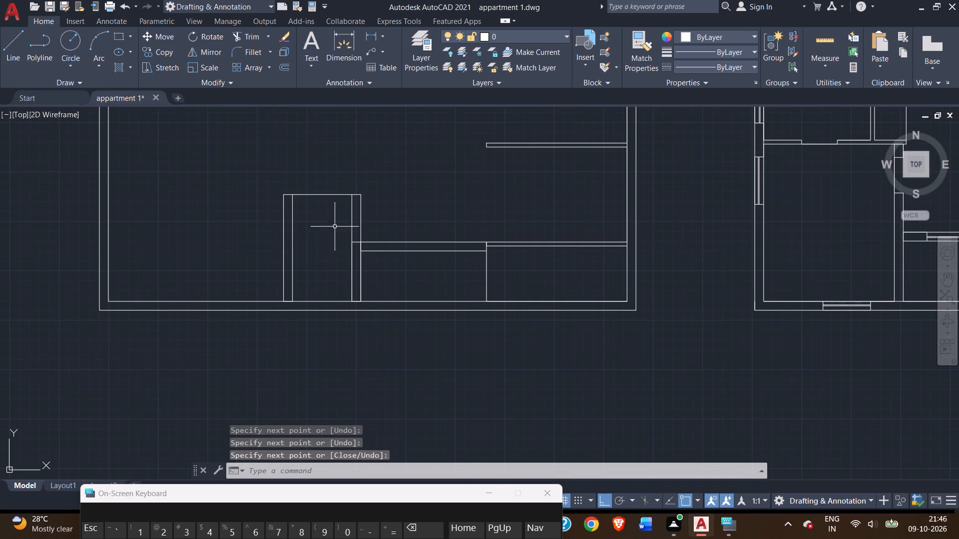
From the northeast outer corner of the 5' wide enclosure, draw a line 4" south and west to its west outer face.
click(16, 63)
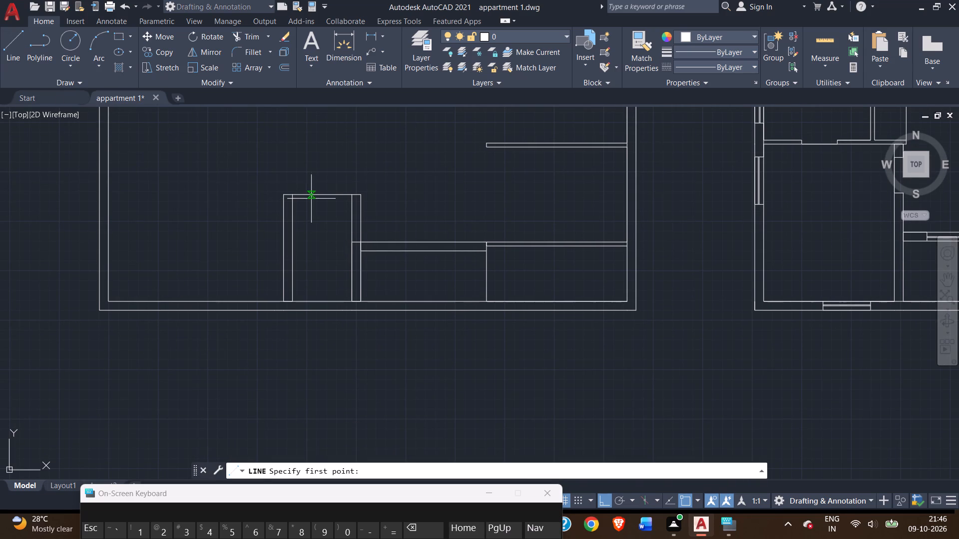
scroll(312, 196, up, 1)
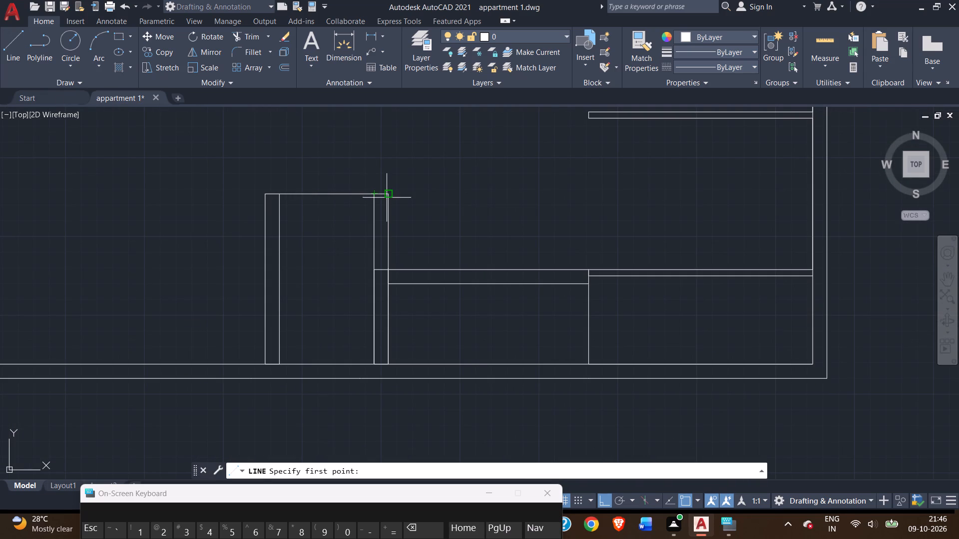
click(387, 197)
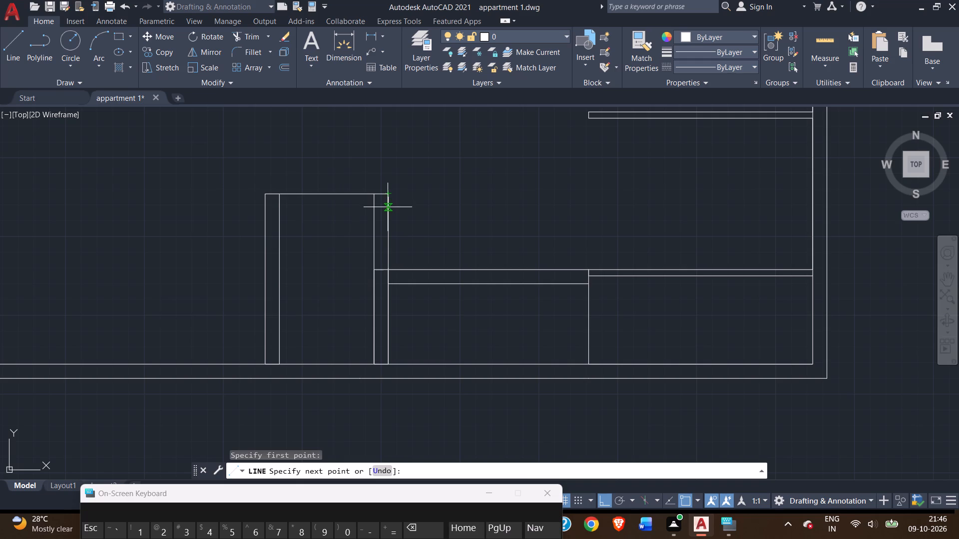
scroll(388, 207, up, 1)
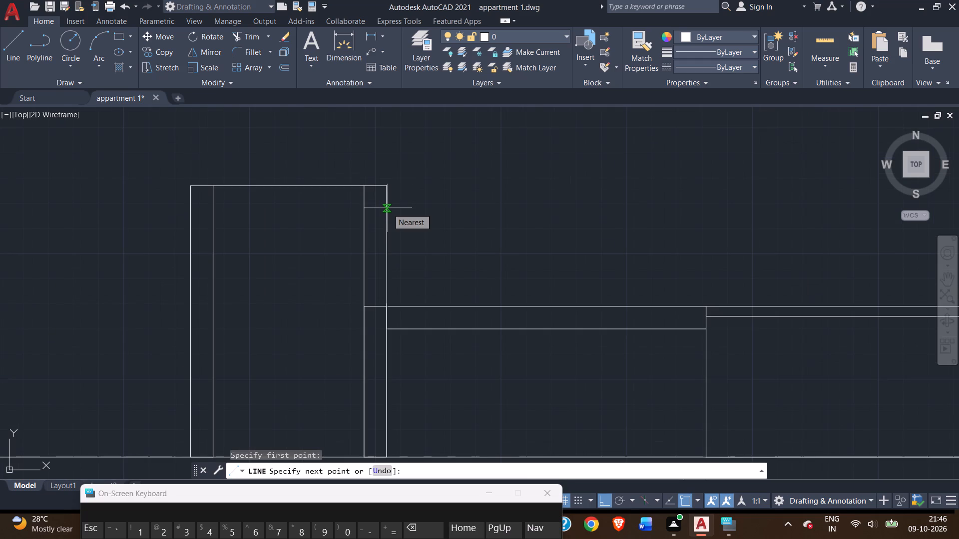
scroll(389, 209, up, 2)
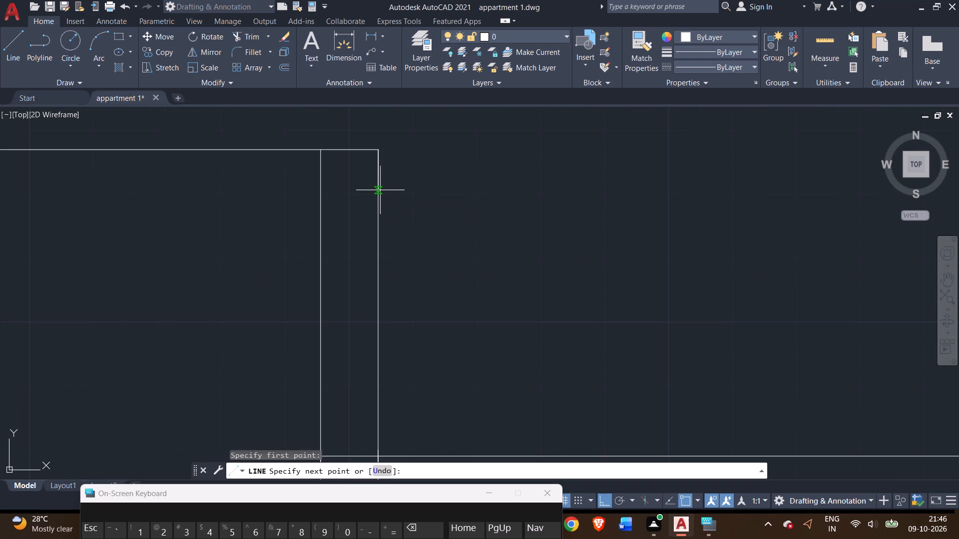
key(4)
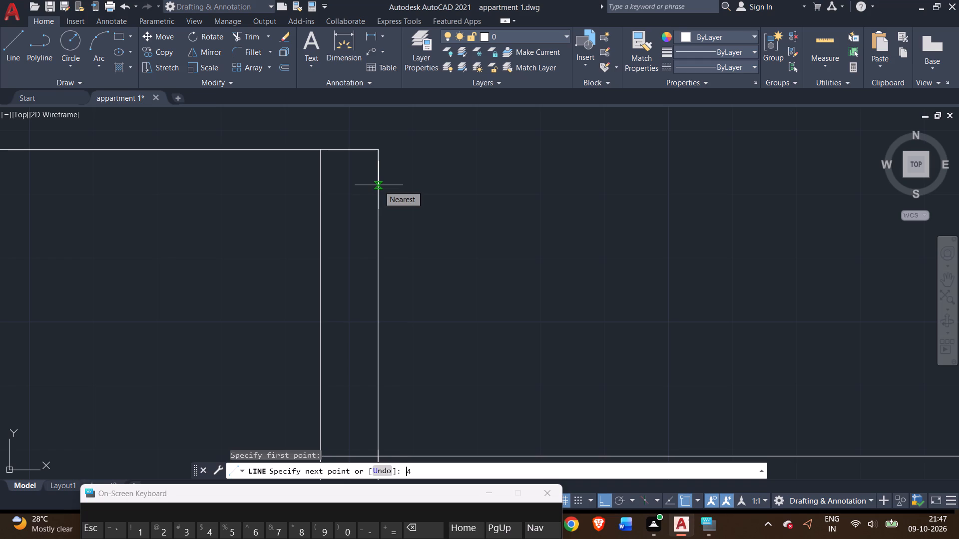
key(shift+quotedbl)
key(Return)
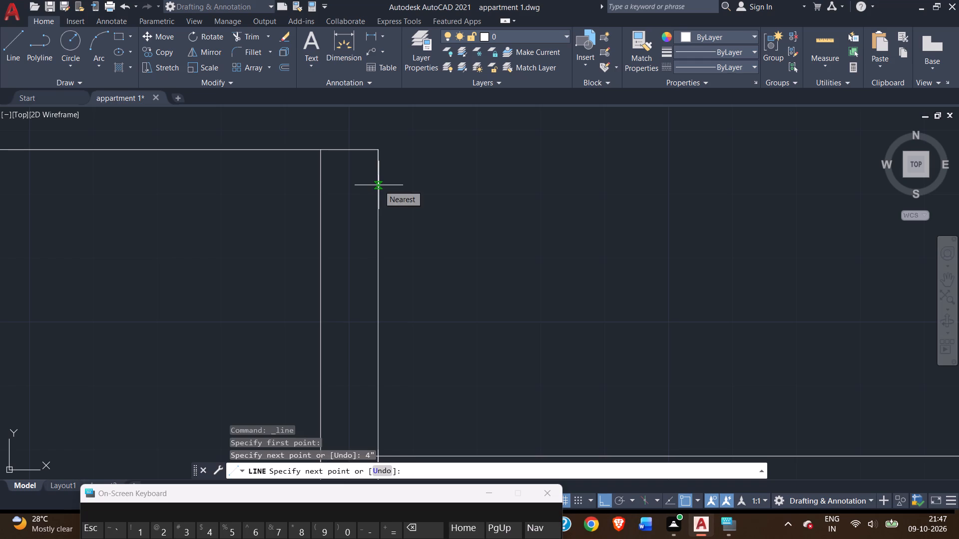
scroll(247, 216, down, 2)
scroll(127, 208, up, 2)
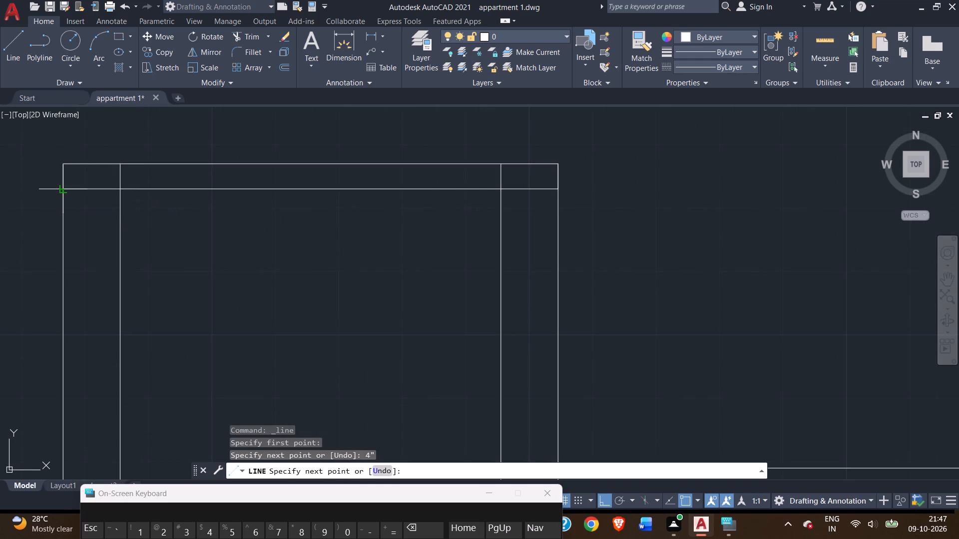
click(61, 189)
right_click(114, 201)
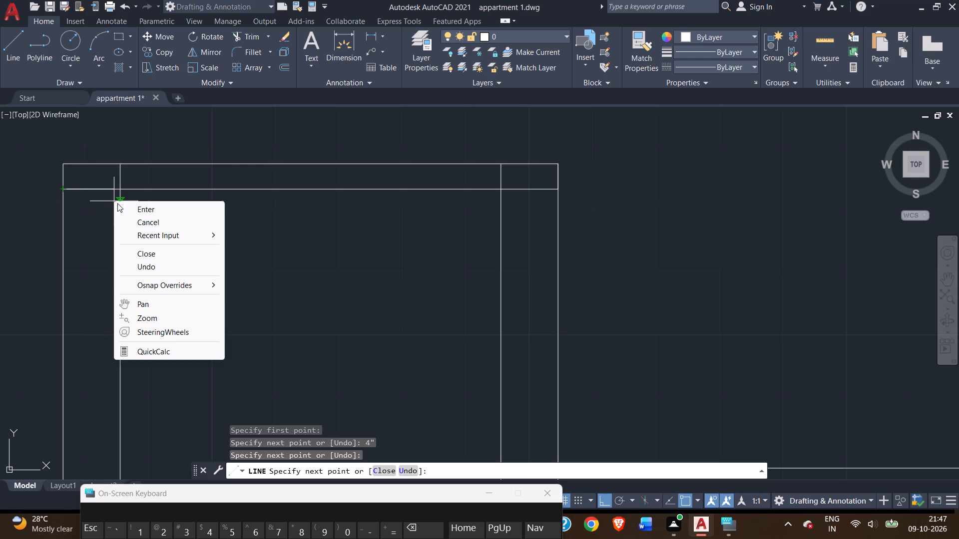
click(135, 207)
Trim the overlapping line segments at the enclosure's two north corners, leaving one continuous inner outline.
scroll(317, 204, down, 2)
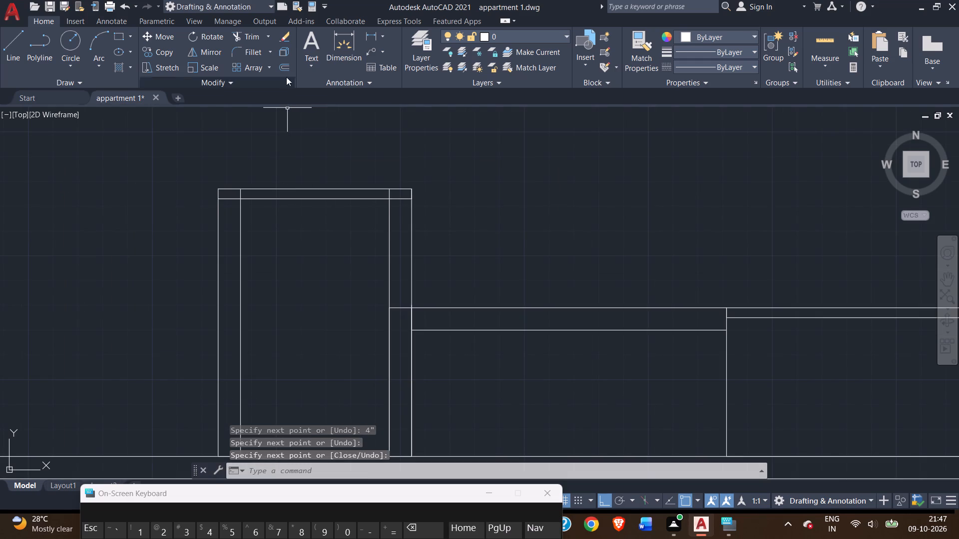
double_click(250, 38)
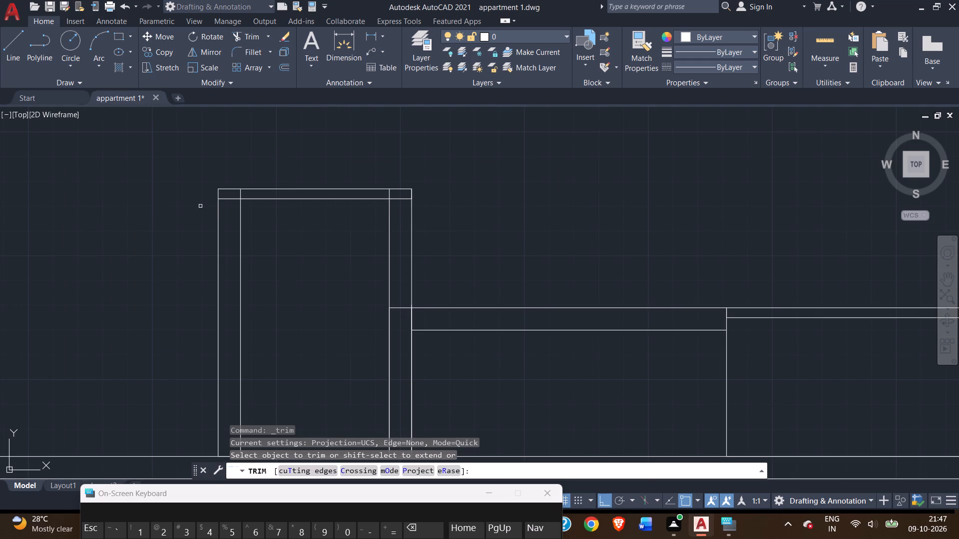
scroll(222, 200, up, 2)
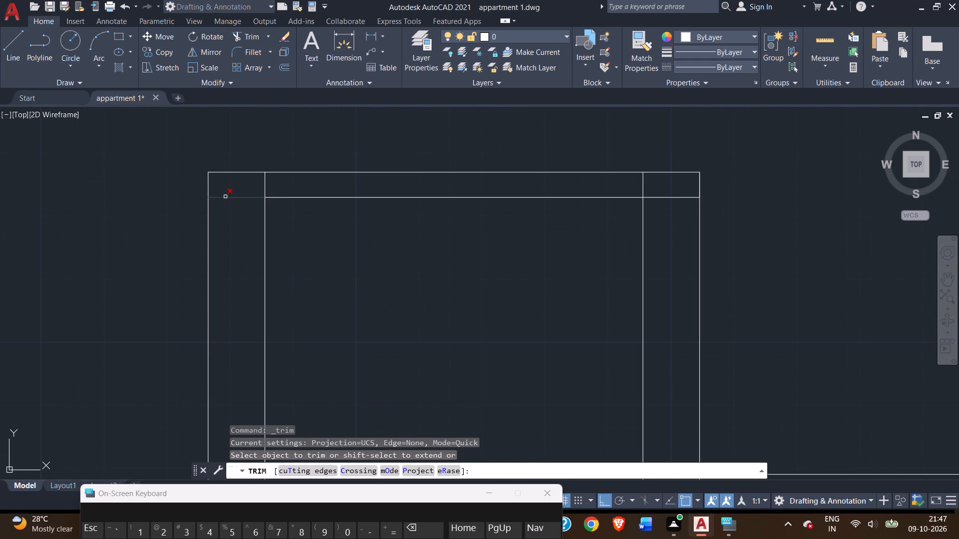
click(225, 197)
double_click(264, 186)
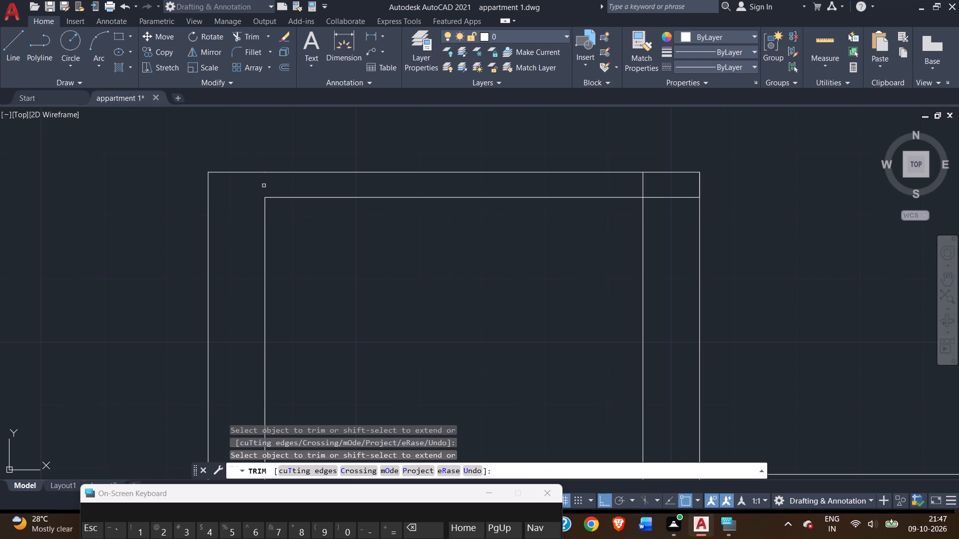
click(641, 187)
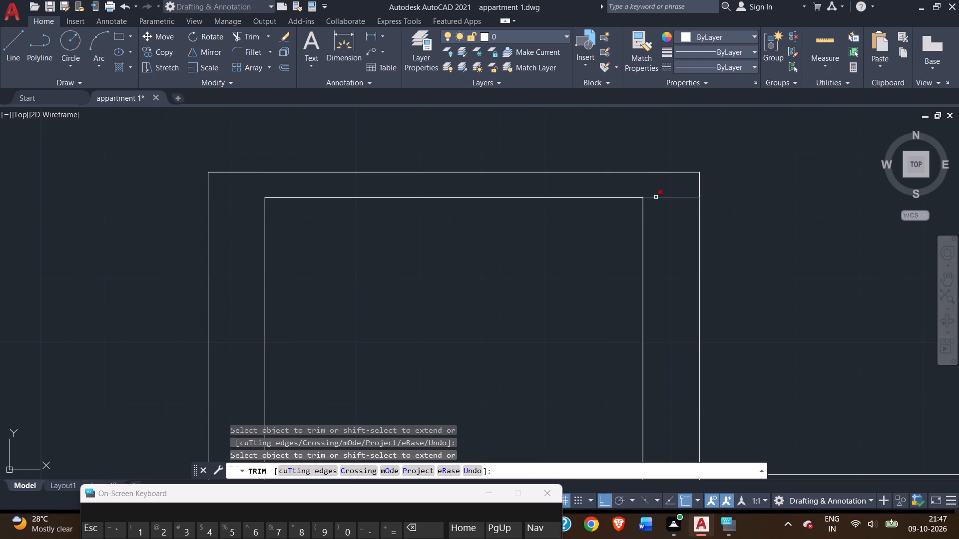
click(656, 197)
Trim the horizontal partition line's end that crosses the enclosure's 9" east wall.
scroll(552, 233, down, 4)
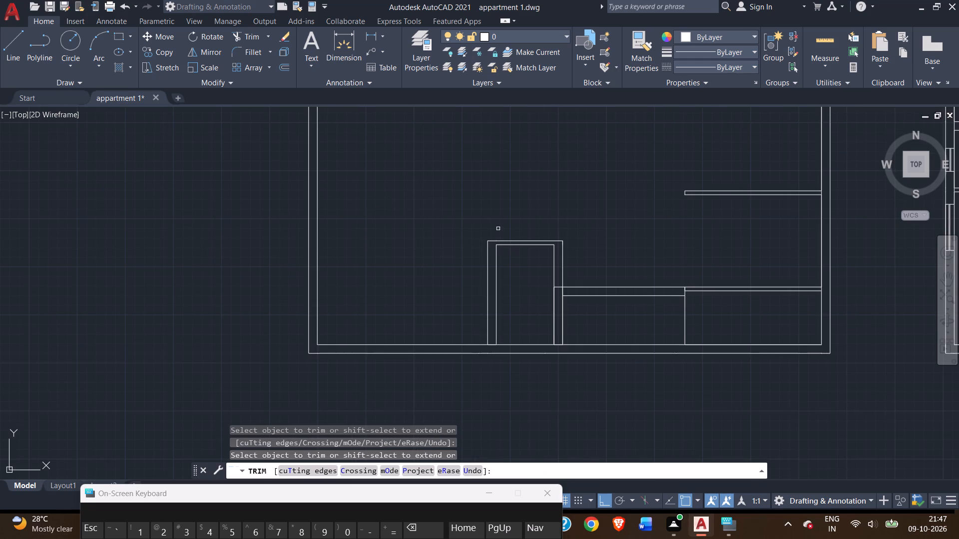
middle_drag(491, 217, 485, 210)
scroll(546, 288, up, 3)
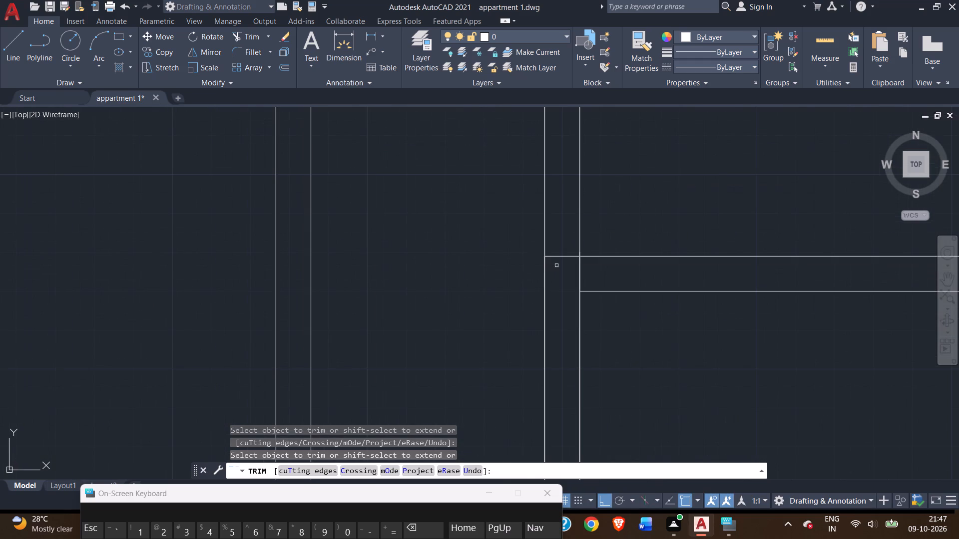
click(557, 257)
scroll(487, 246, down, 2)
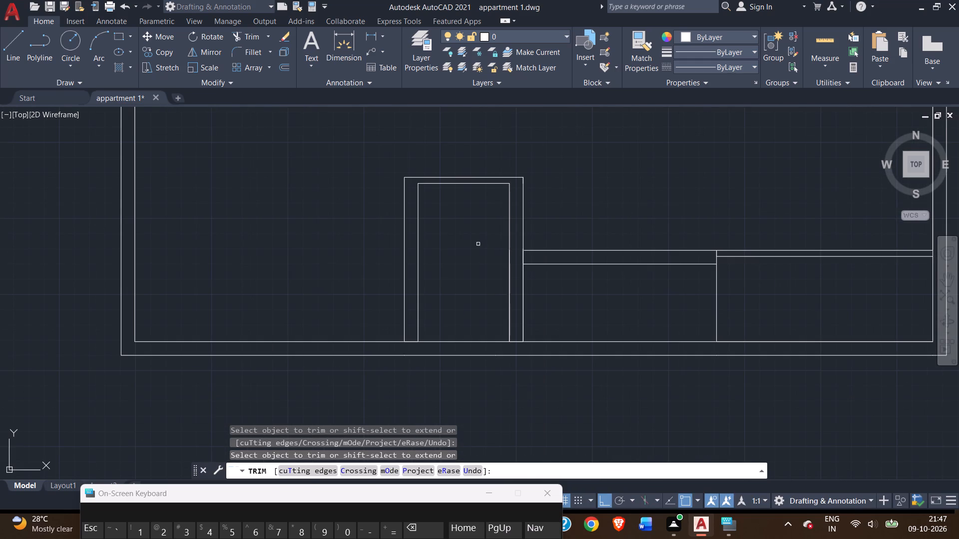
Measure the distance along the south wall from the unit's inner southwest corner to the enclosure's west face.
click(13, 64)
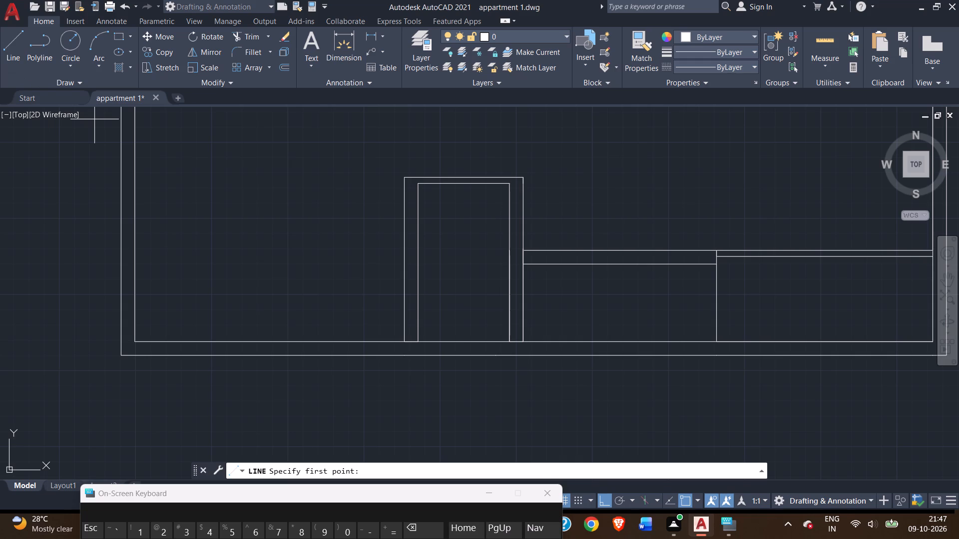
click(347, 57)
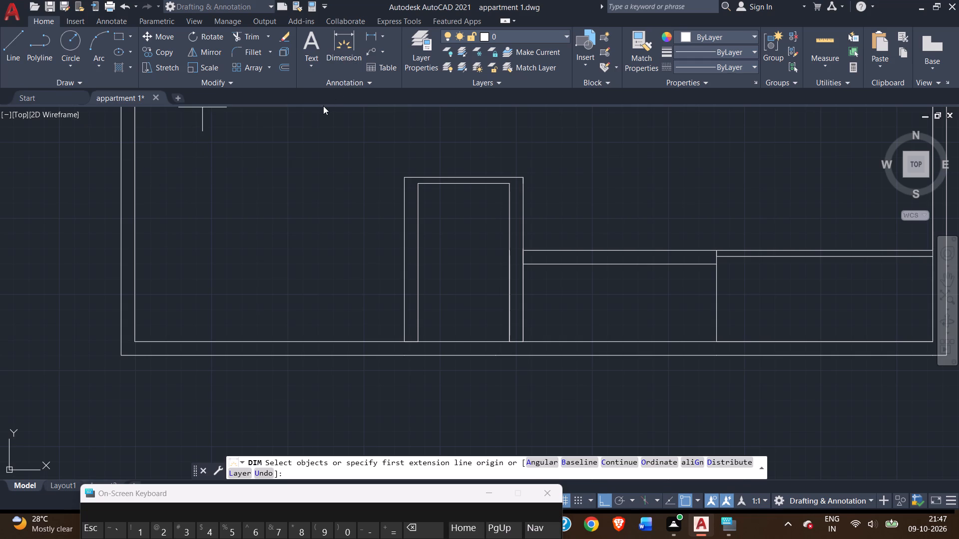
click(138, 341)
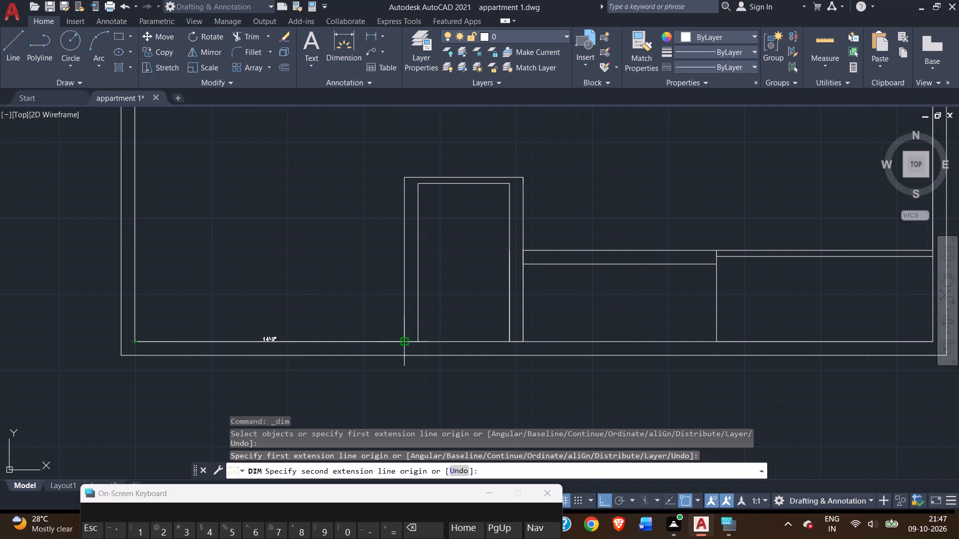
scroll(407, 340, up, 2)
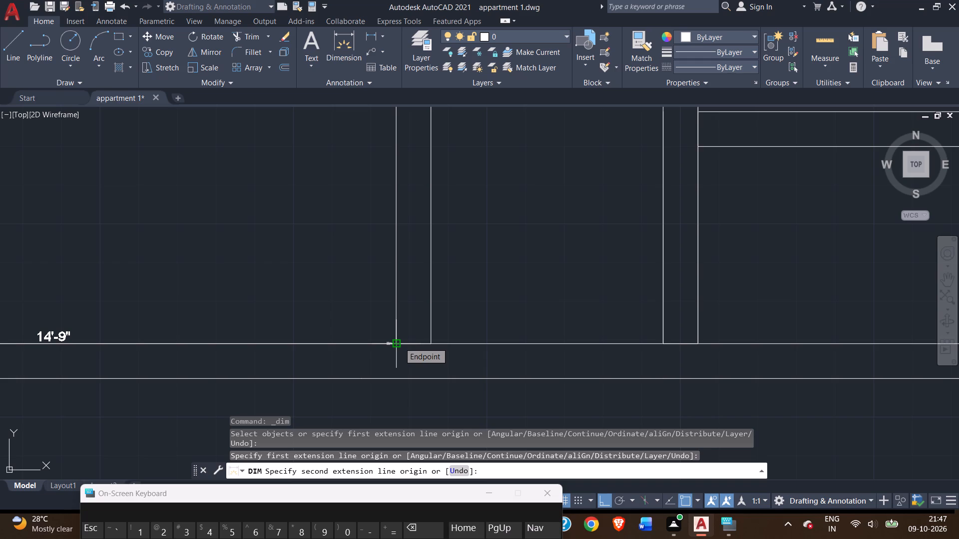
scroll(399, 342, down, 3)
right_click(343, 290)
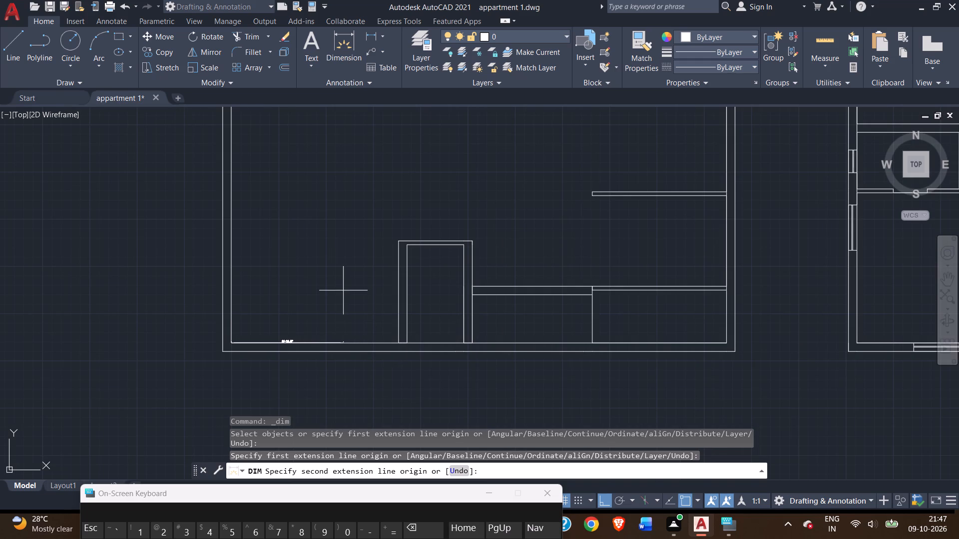
click(355, 296)
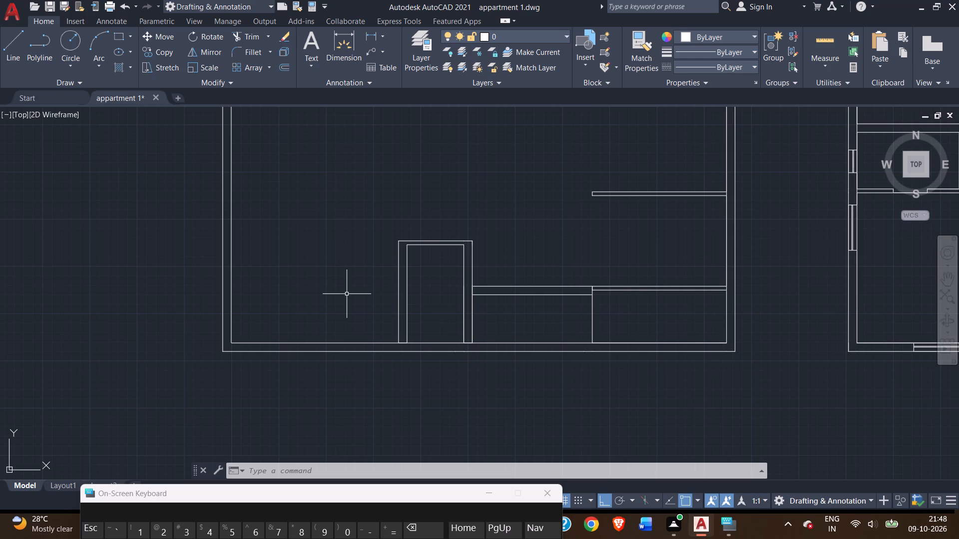
From the unit's inner southwest corner, draw a line 12'4" north and east until aligned with the enclosure's west face.
middle_drag(347, 294, 347, 312)
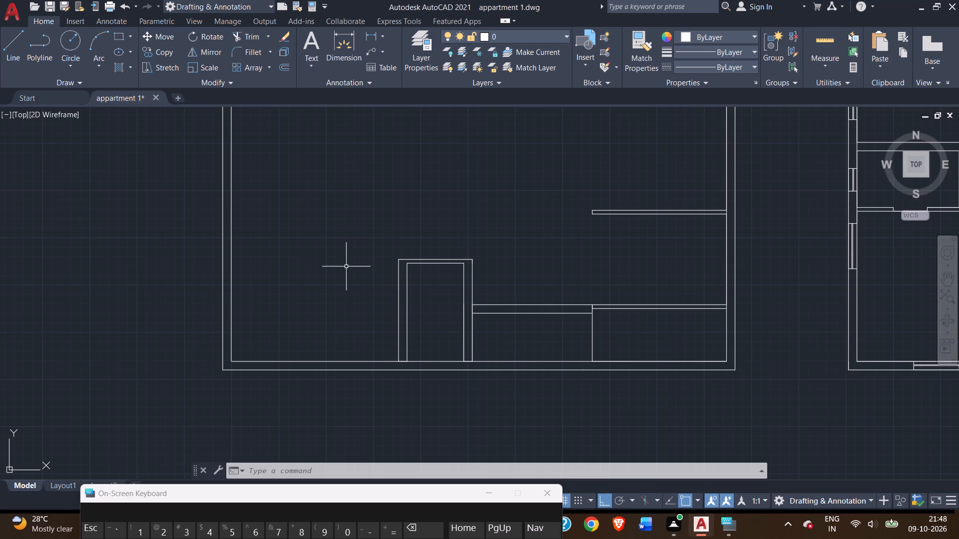
middle_drag(344, 267, 348, 280)
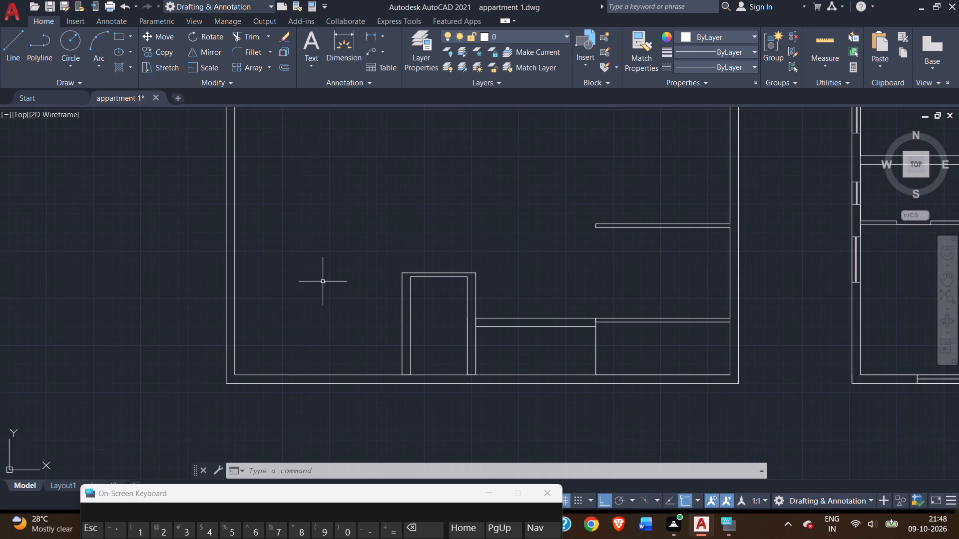
double_click(7, 60)
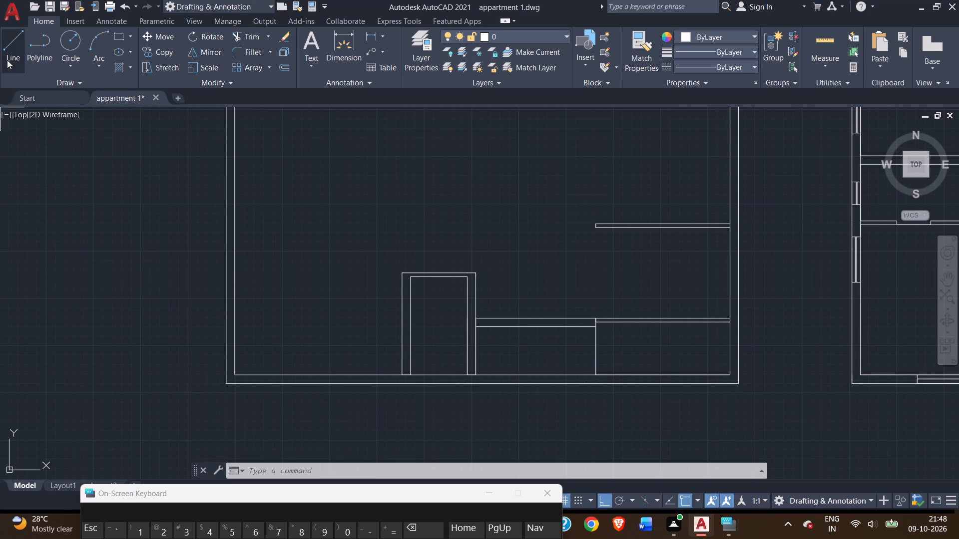
click(235, 372)
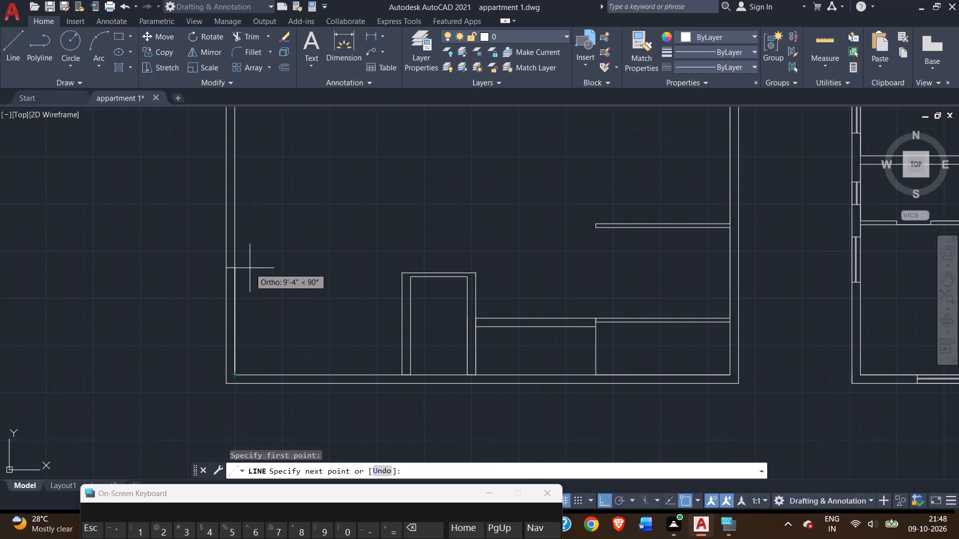
text(12')
key(4)
key(shift+quotedbl)
key(Return)
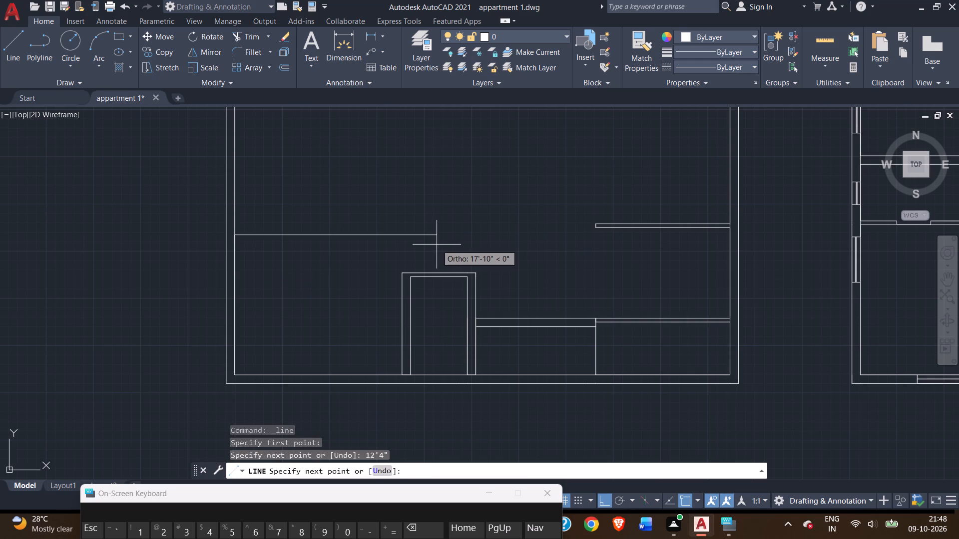
scroll(424, 243, up, 1)
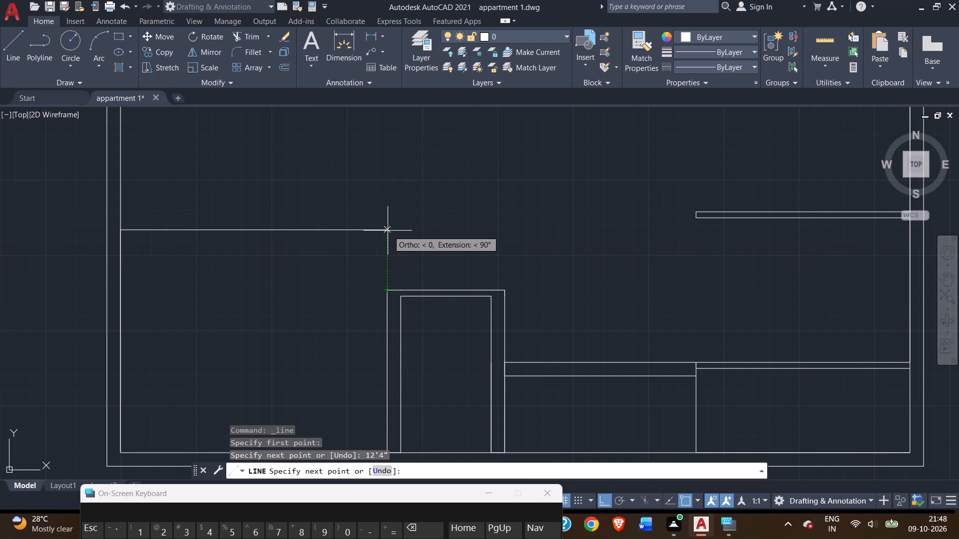
scroll(387, 229, up, 2)
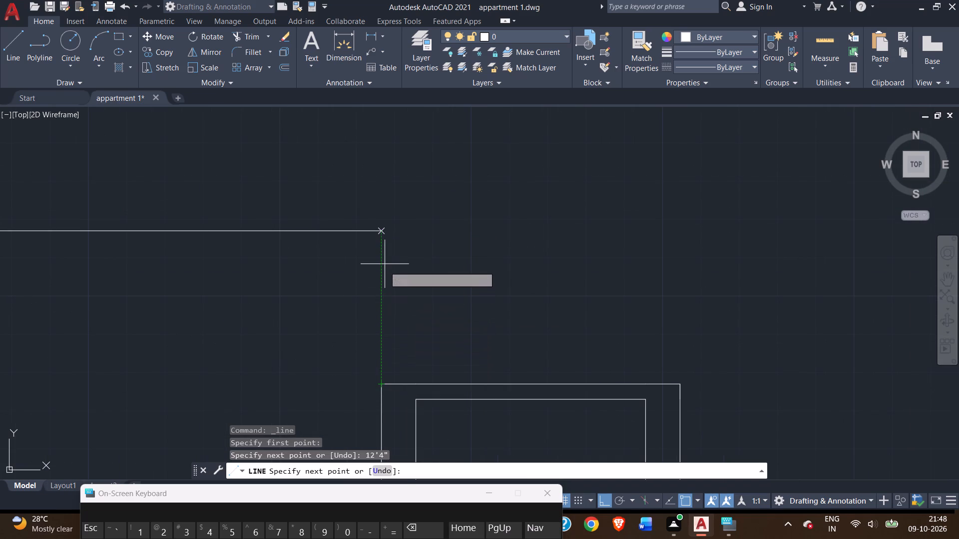
click(382, 231)
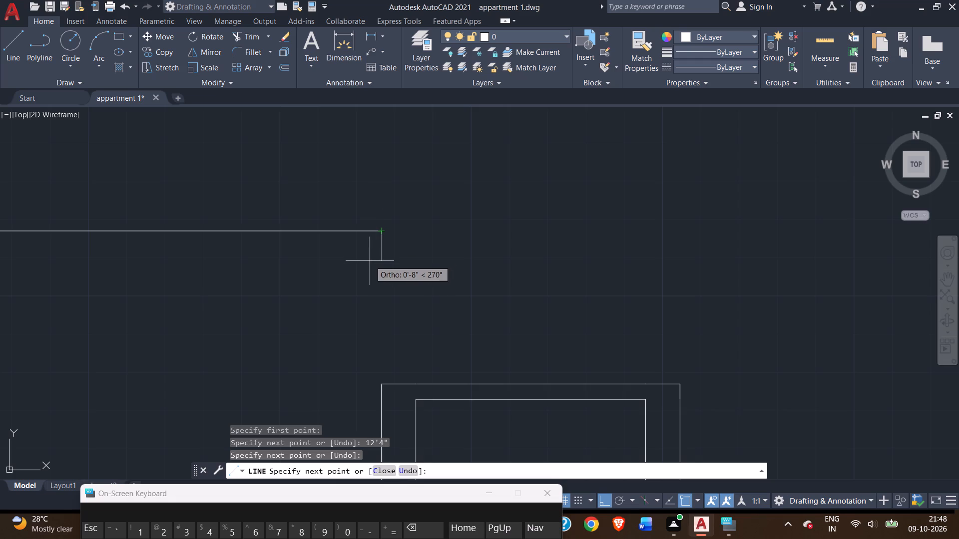
Complete the horizontal wall at 9" thickness by drawing 9" north and back west to the west wall's inner face.
scroll(370, 261, down, 2)
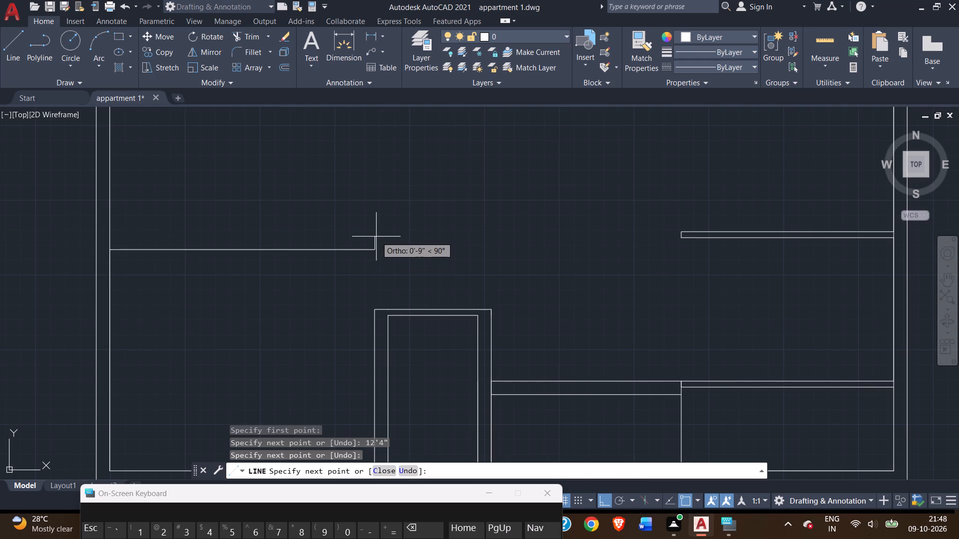
key(9)
key(shift+quotedbl)
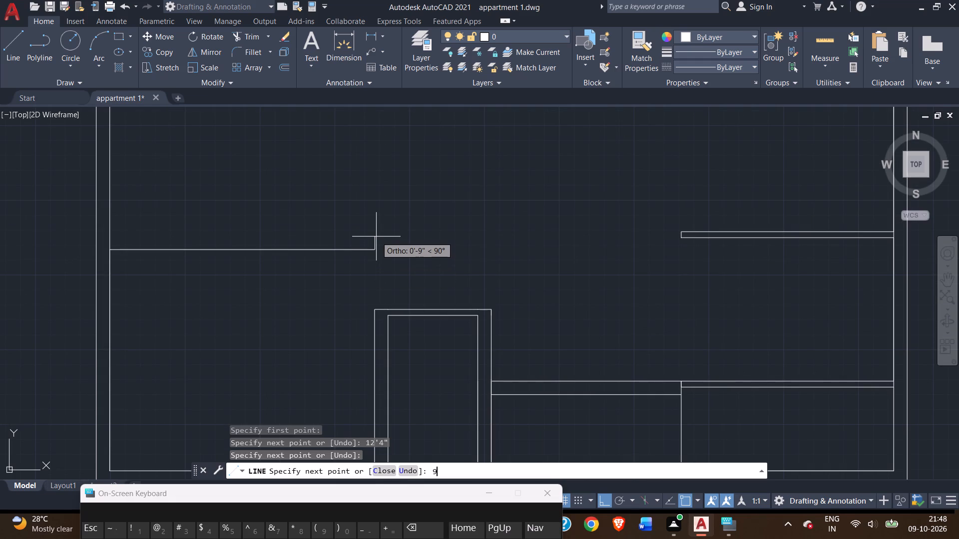
key(Return)
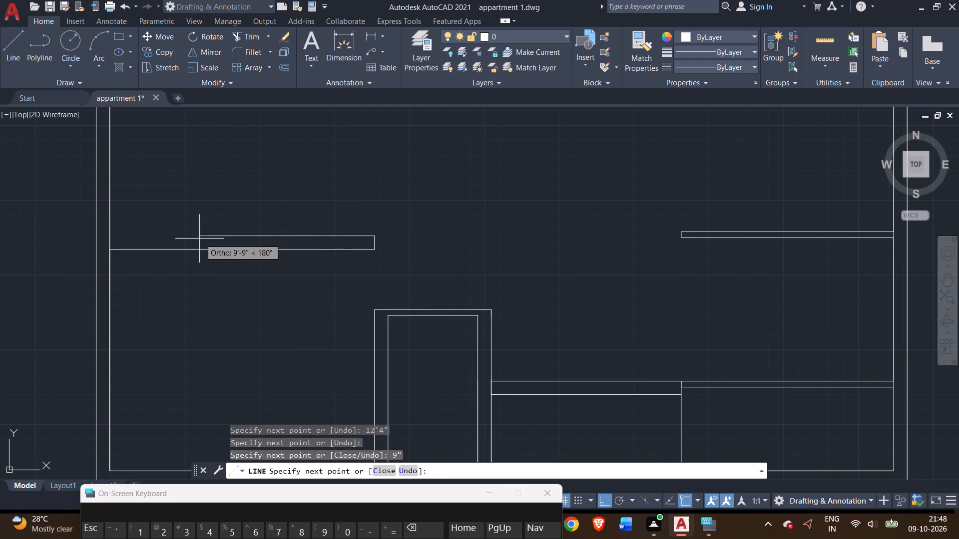
scroll(136, 236, up, 1)
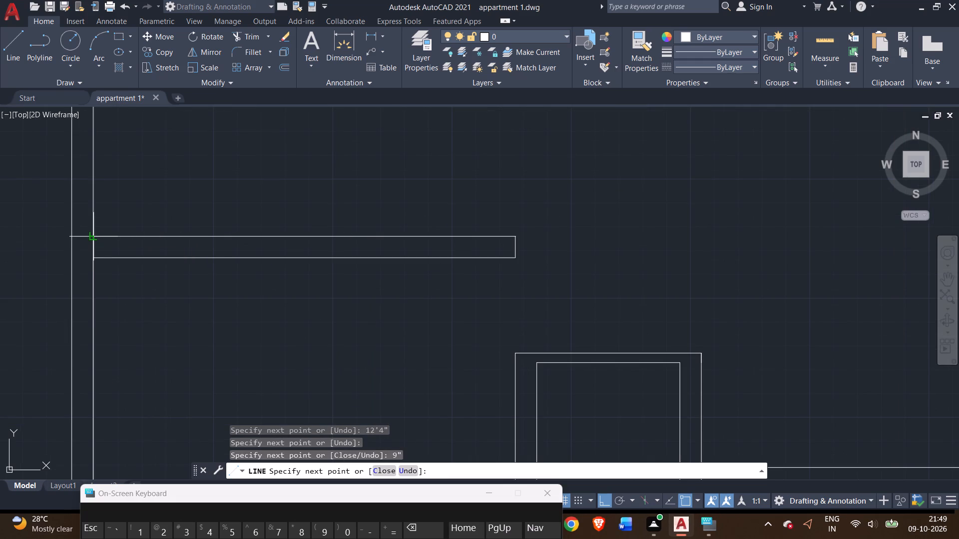
click(94, 238)
right_click(165, 224)
click(188, 228)
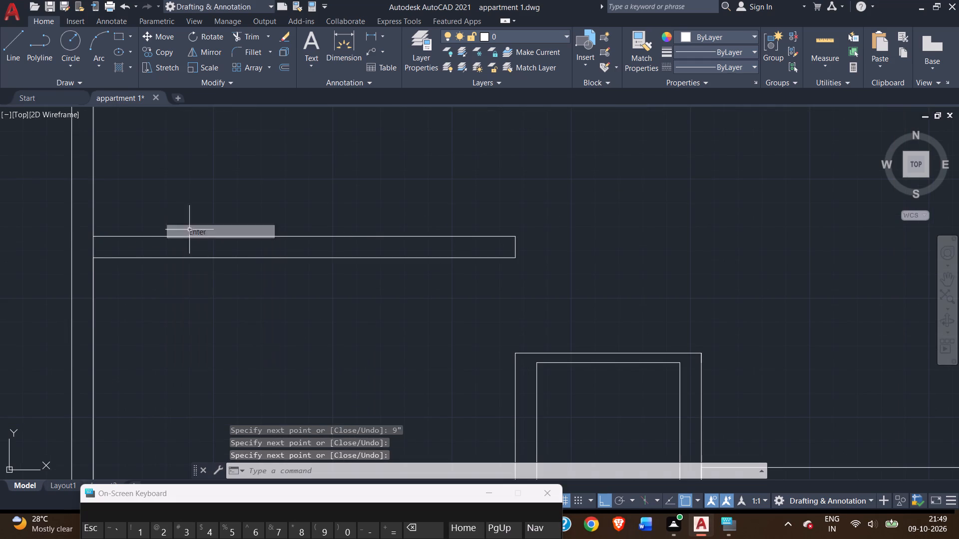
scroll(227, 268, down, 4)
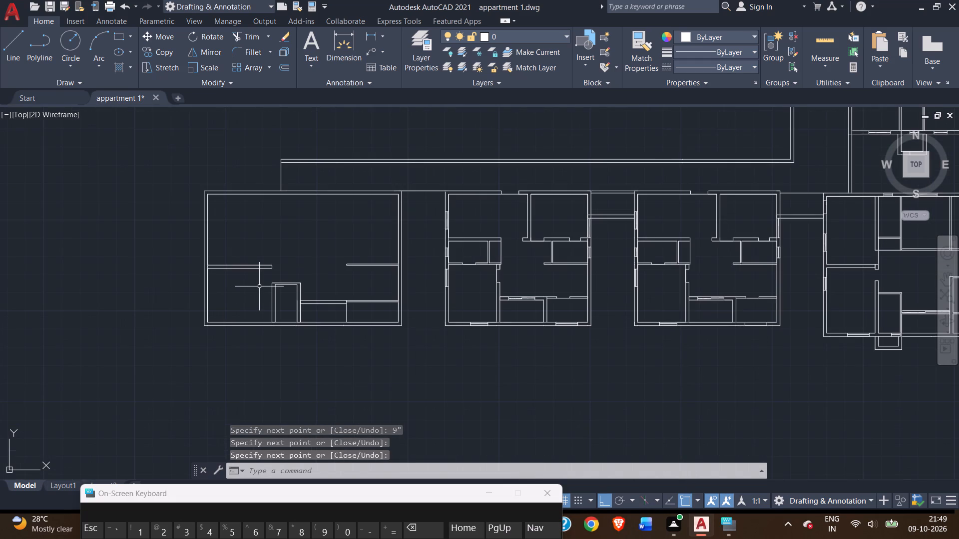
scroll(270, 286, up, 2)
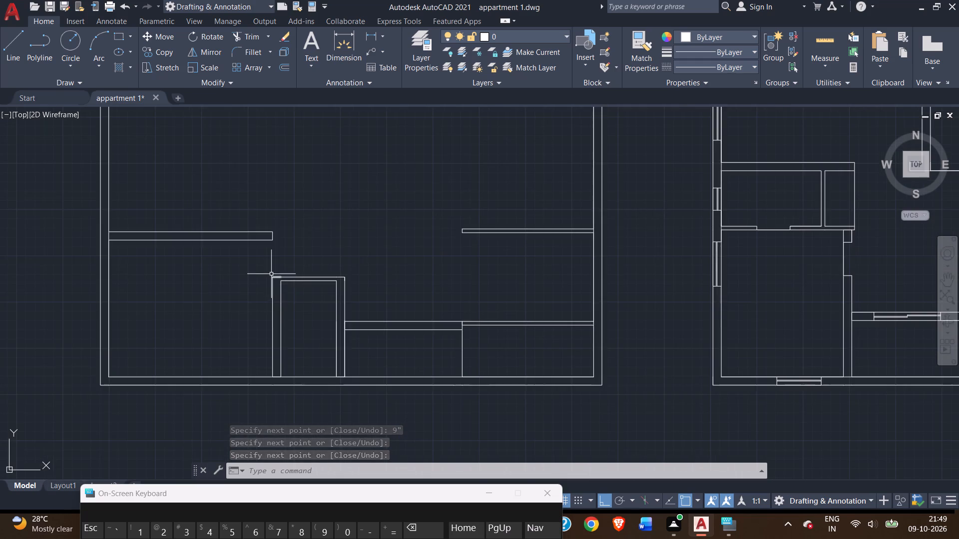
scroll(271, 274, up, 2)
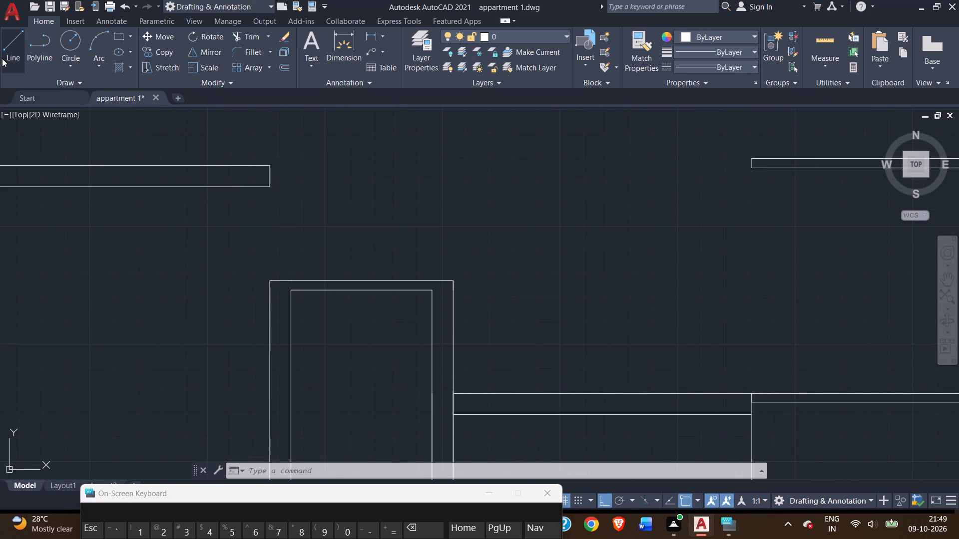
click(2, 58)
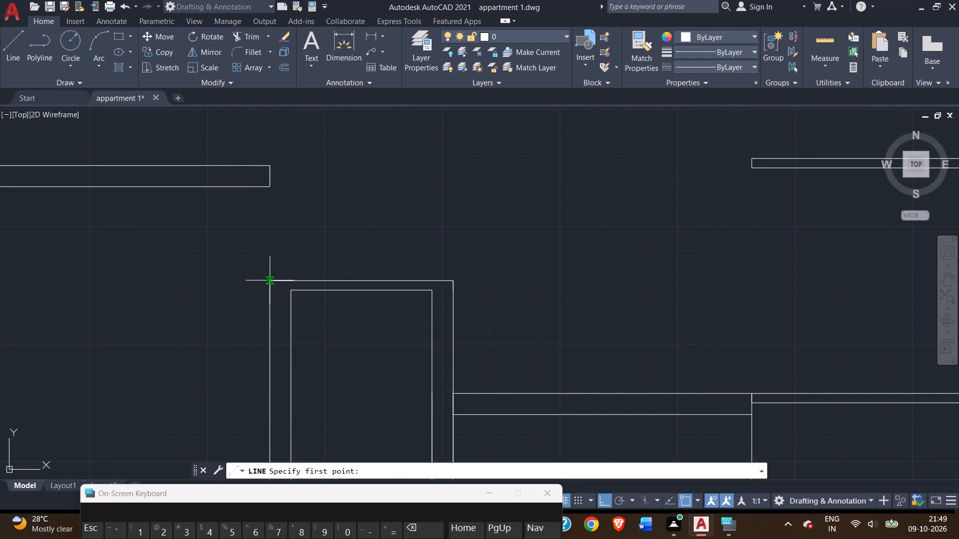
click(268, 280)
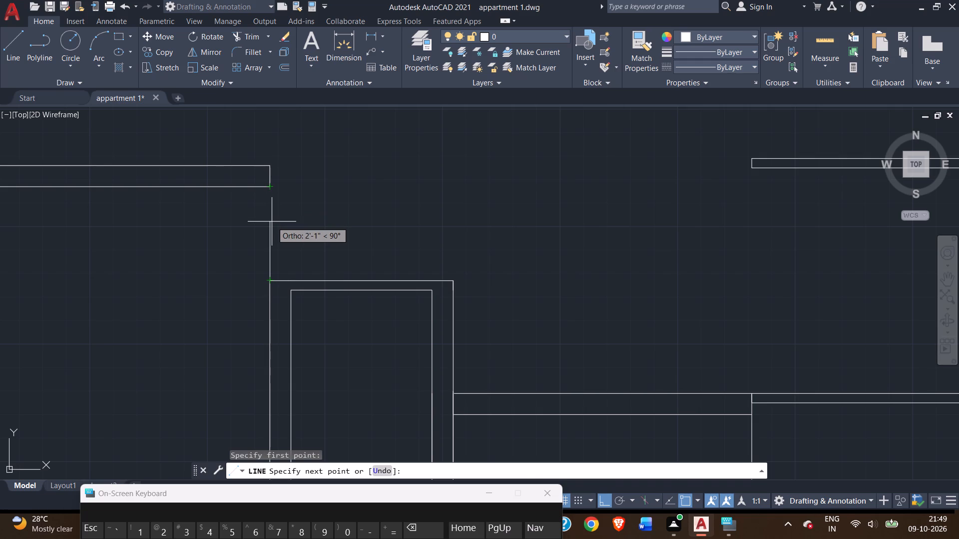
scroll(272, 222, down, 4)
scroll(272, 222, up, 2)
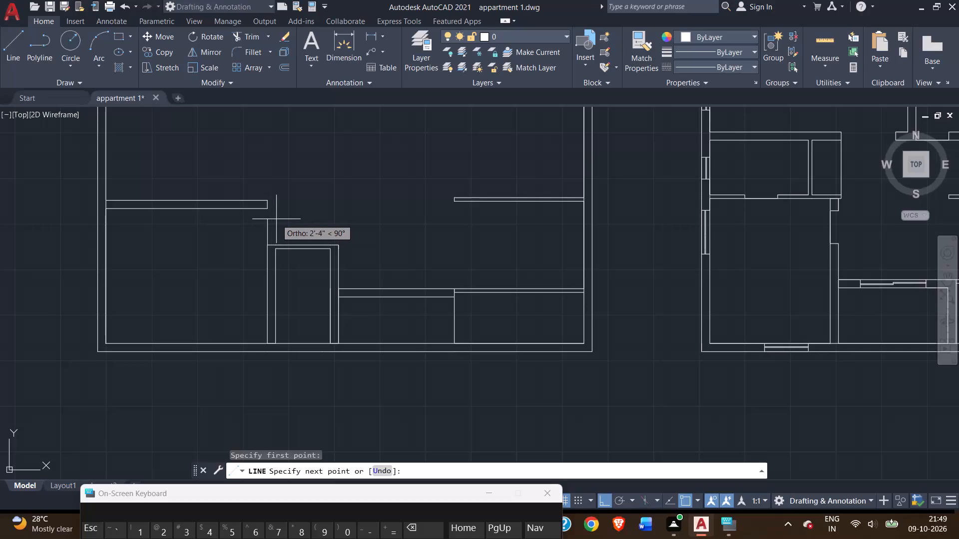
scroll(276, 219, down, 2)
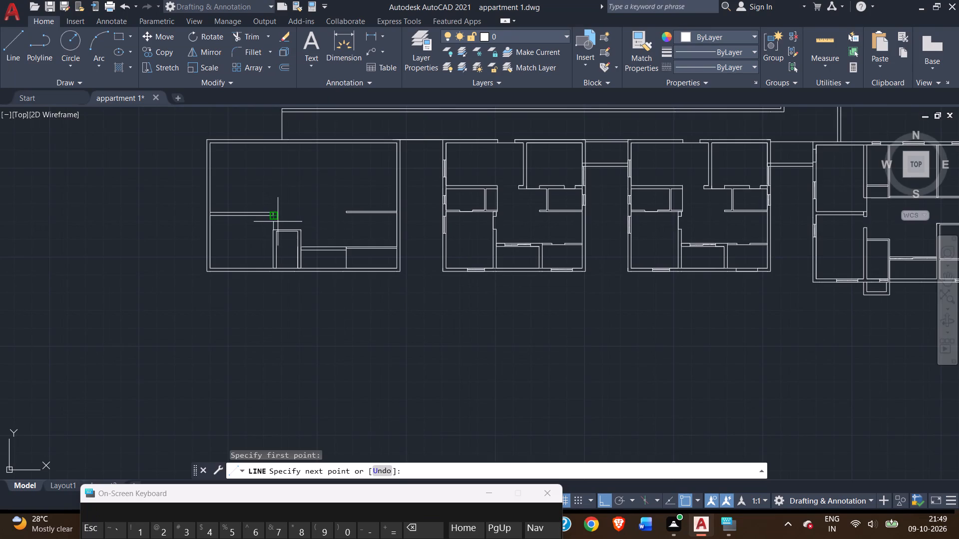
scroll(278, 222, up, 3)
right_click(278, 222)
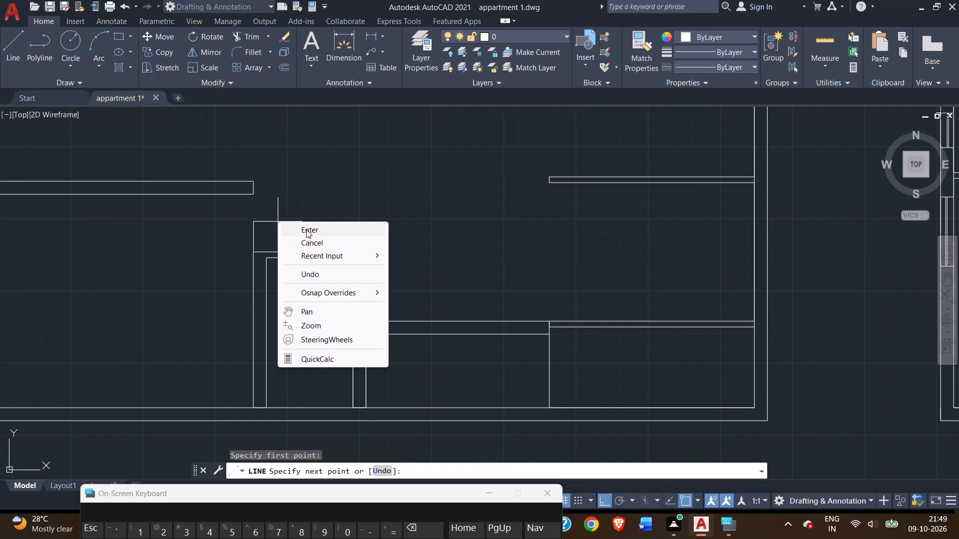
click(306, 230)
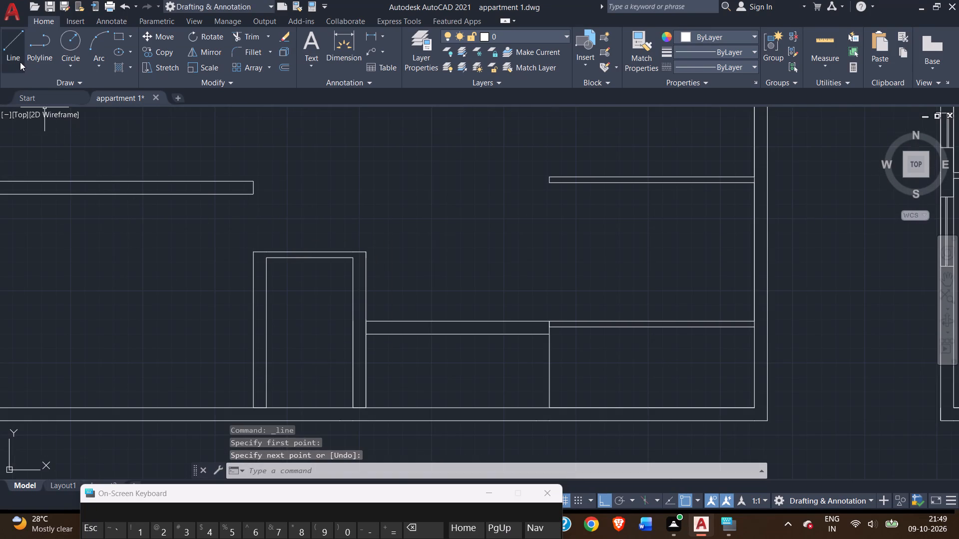
Extend the 9" horizontal wall's free east end by 9", drawing its top, end and bottom lines back to the existing corner.
click(20, 62)
double_click(254, 181)
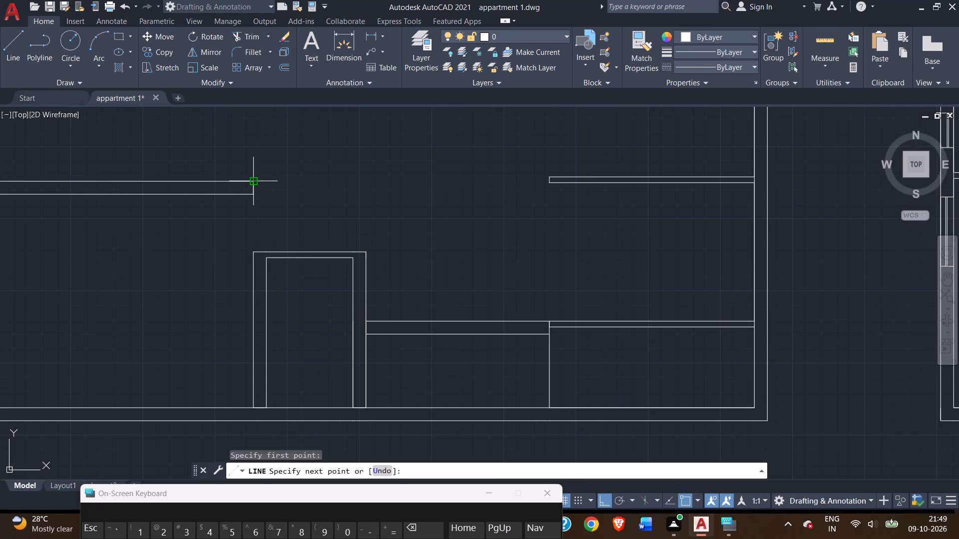
key(9)
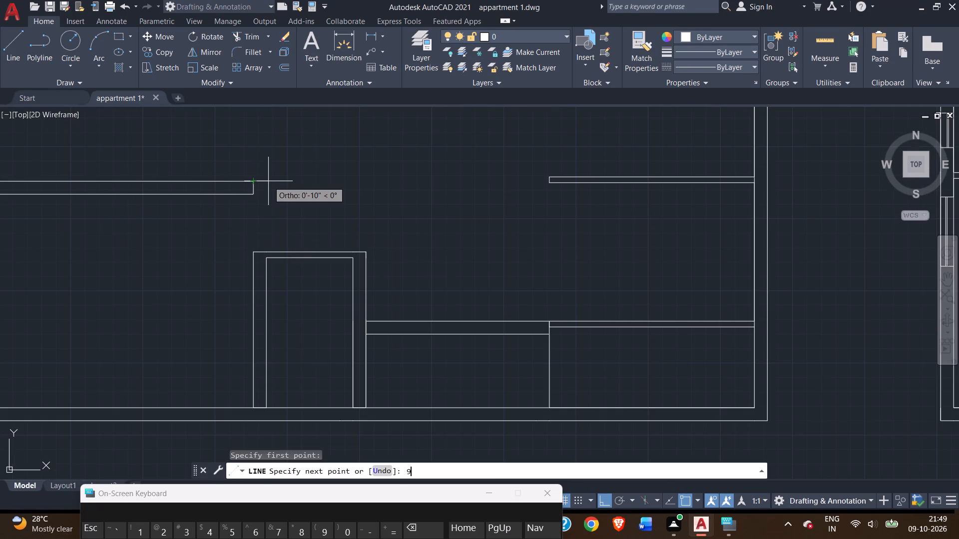
key(shift+quotedbl)
key(Return)
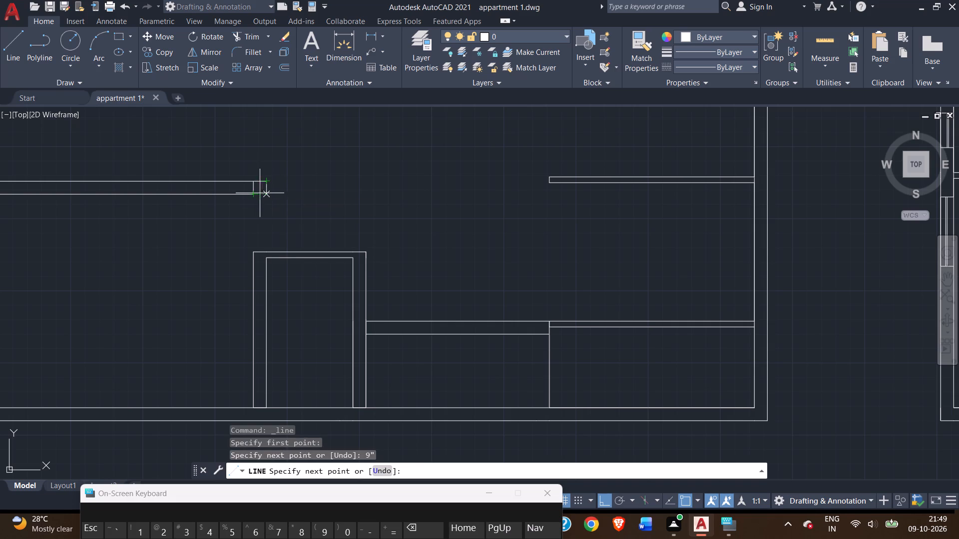
scroll(266, 193, up, 2)
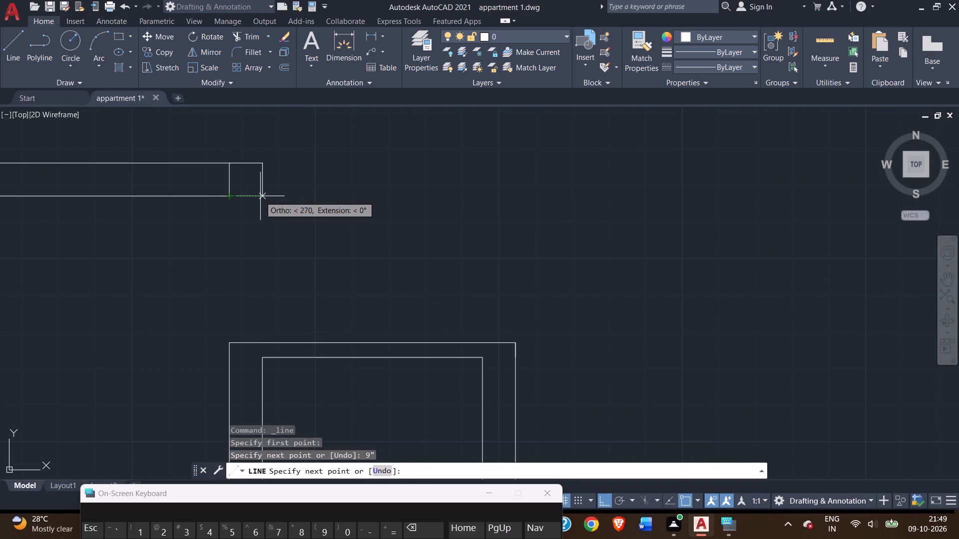
click(262, 195)
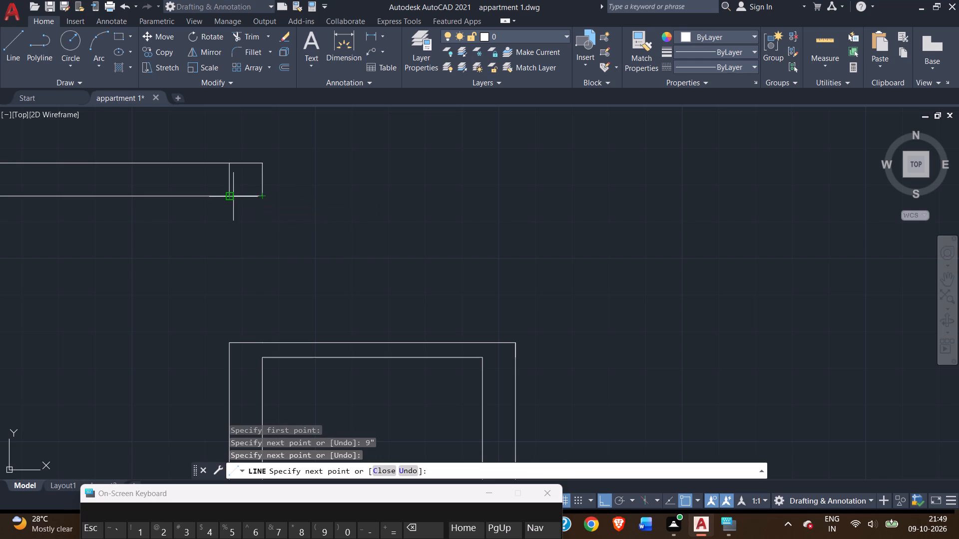
click(233, 197)
right_click(232, 204)
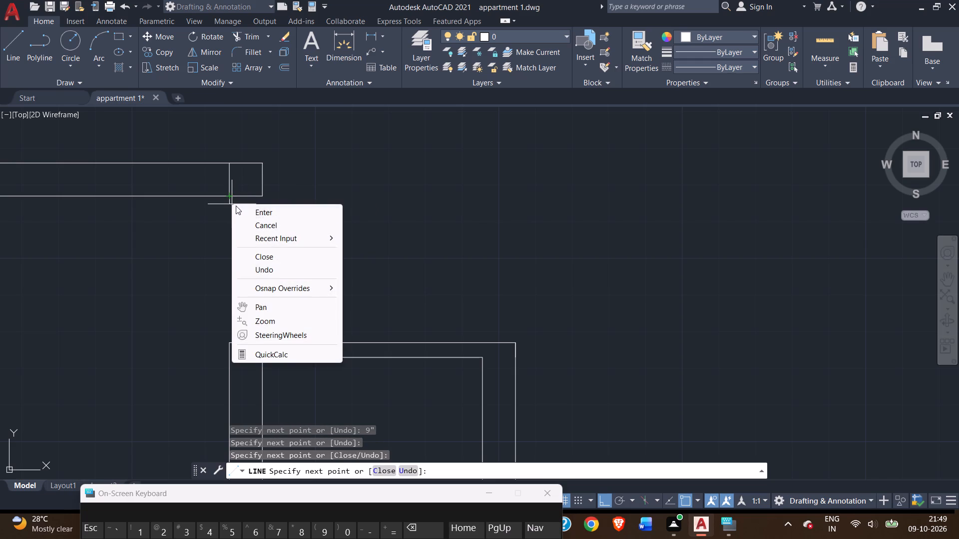
click(252, 209)
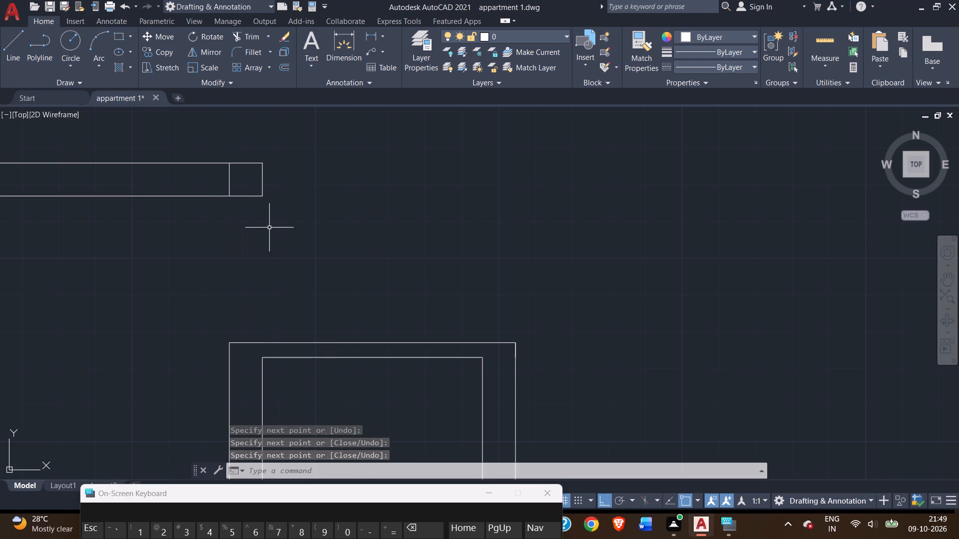
From where the 9" wall's north face meets the west wall, draw a line 5' north and 9' east.
scroll(269, 228, down, 3)
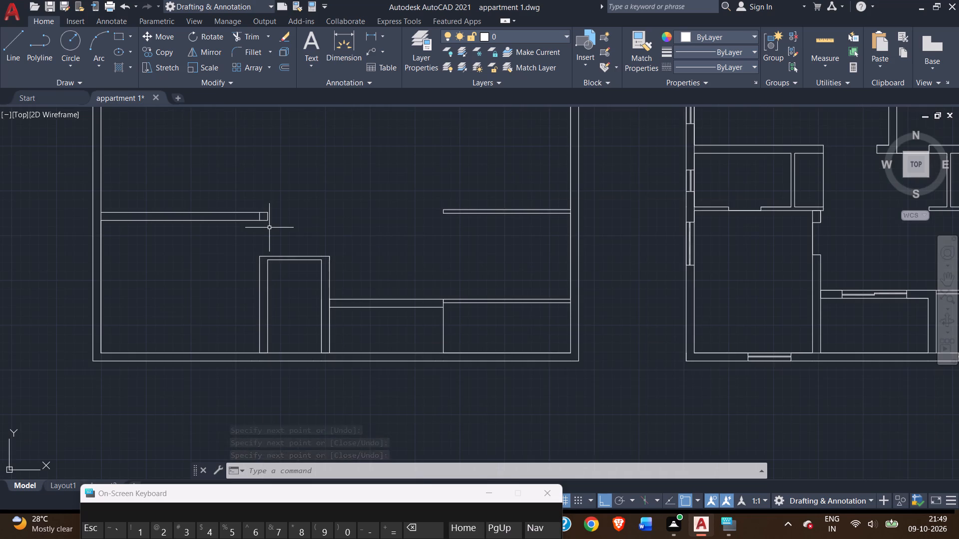
scroll(269, 227, down, 1)
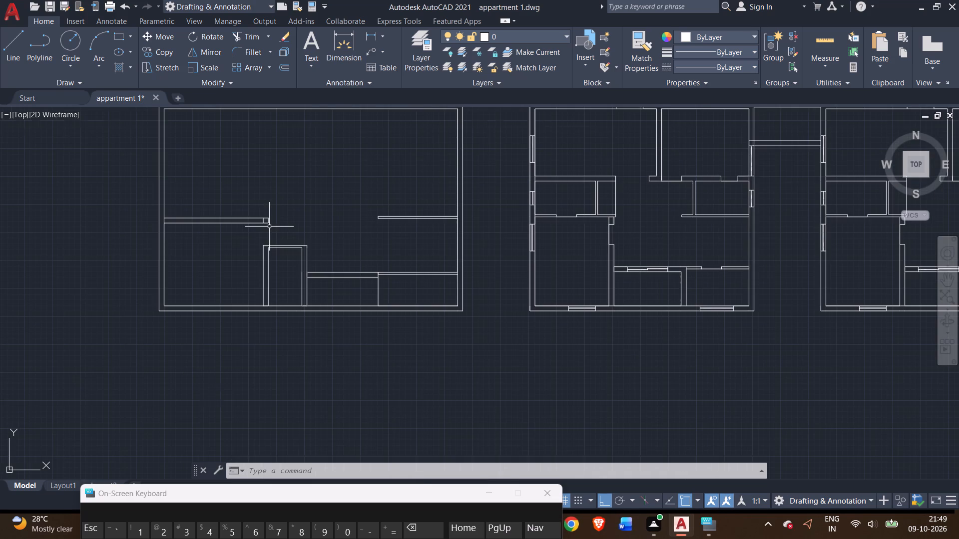
click(17, 64)
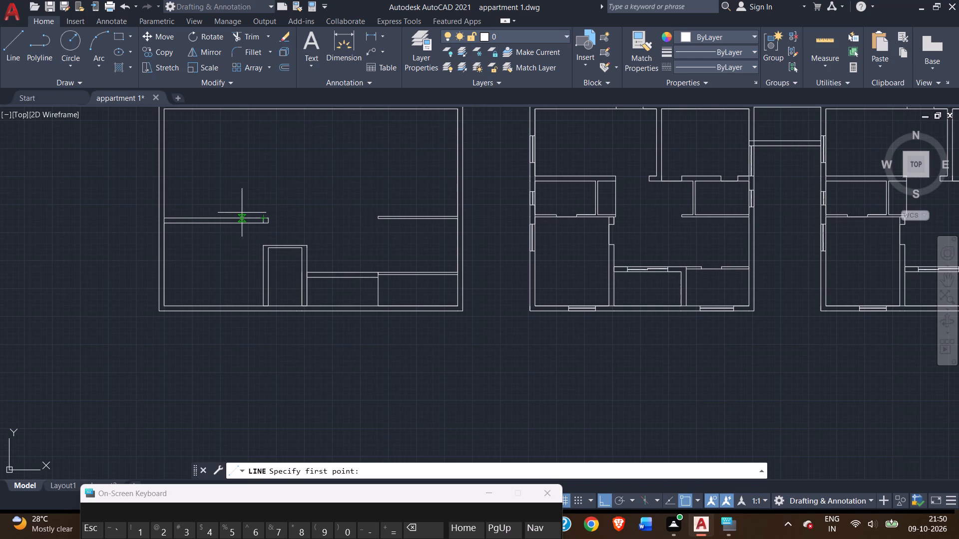
click(167, 217)
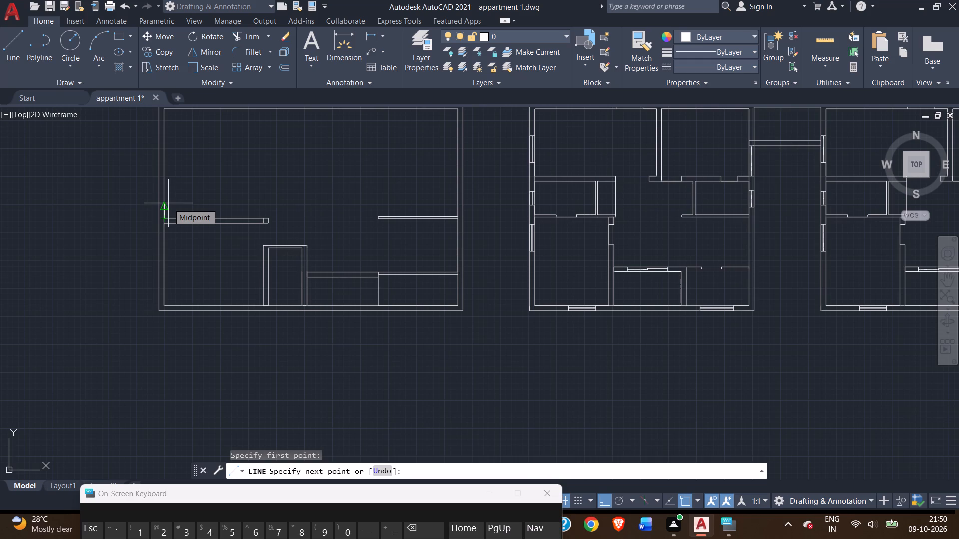
text(5')
key(Return)
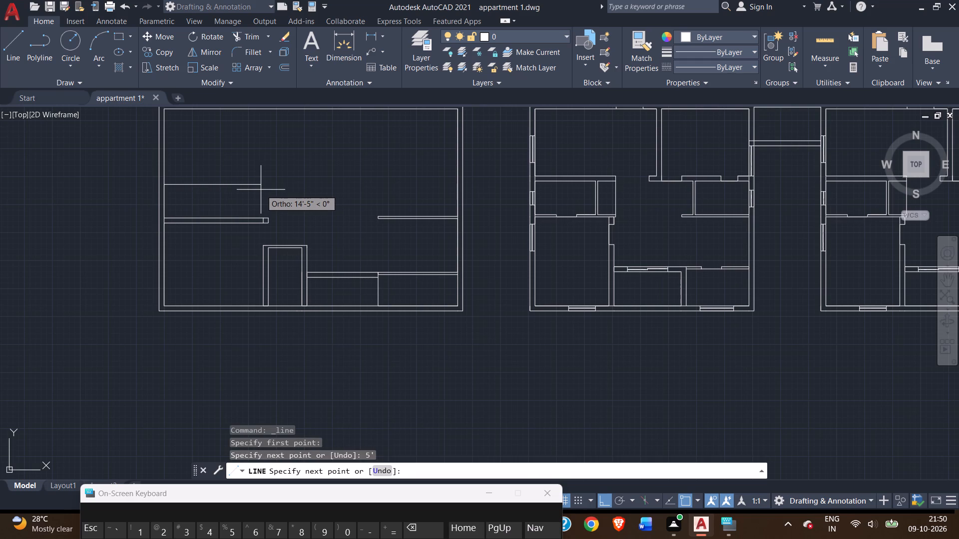
text(9')
key(Return)
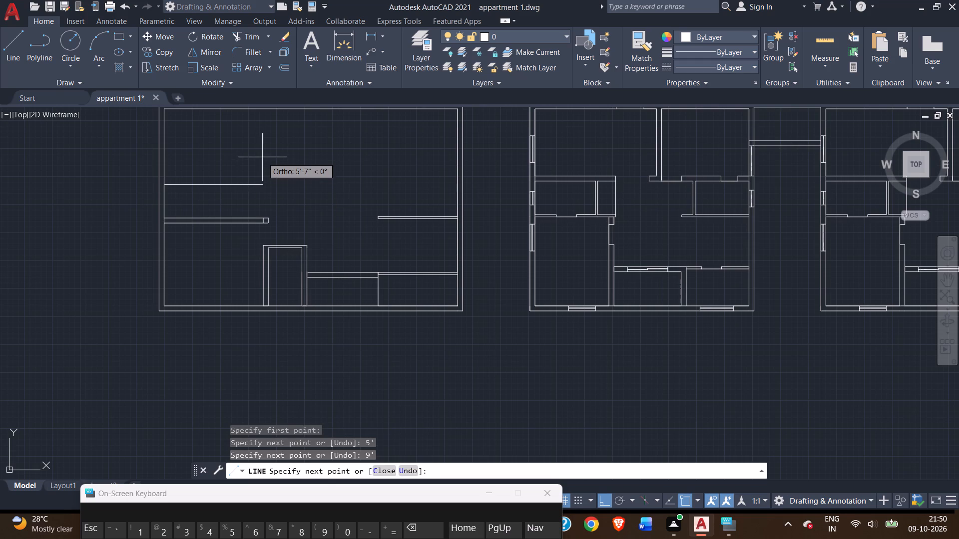
Complete the 9' partition at 4" thickness by drawing 4" north and back west to the west wall's inner face.
scroll(218, 168, up, 1)
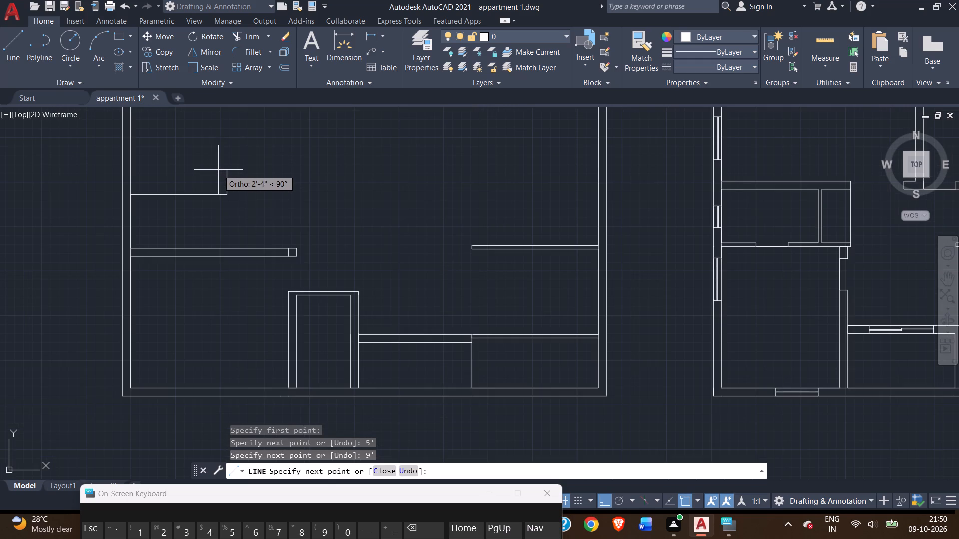
scroll(218, 170, down, 1)
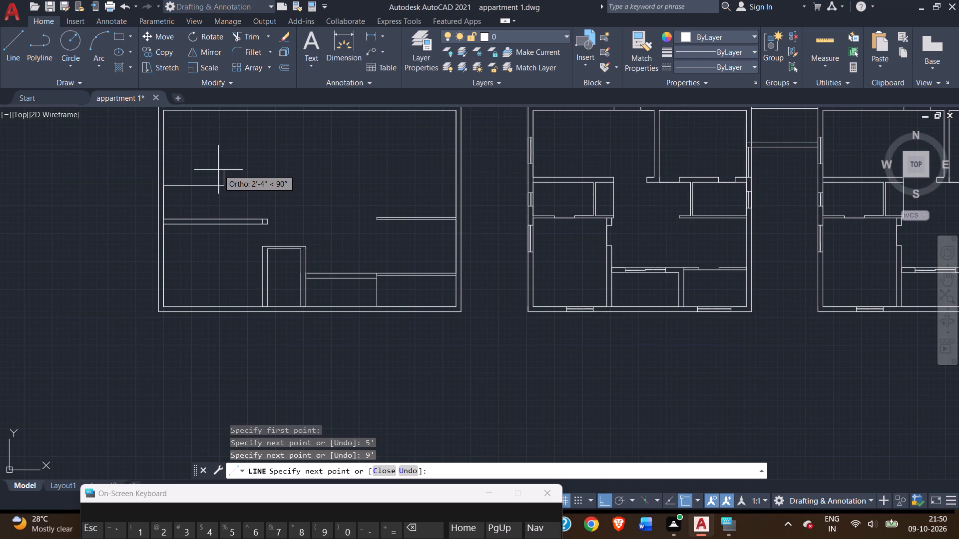
key(4)
key(shift+quotedbl)
key(Return)
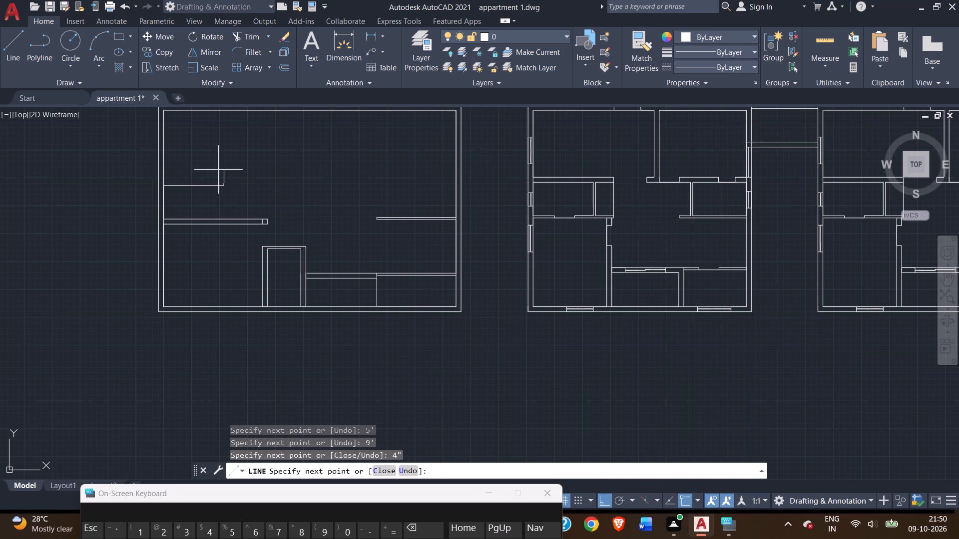
scroll(181, 178, up, 2)
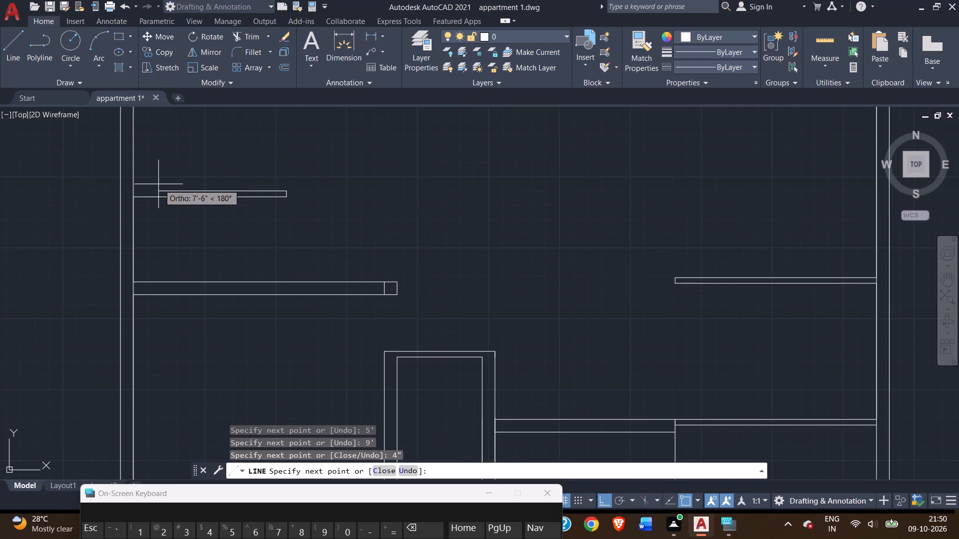
click(135, 190)
right_click(155, 178)
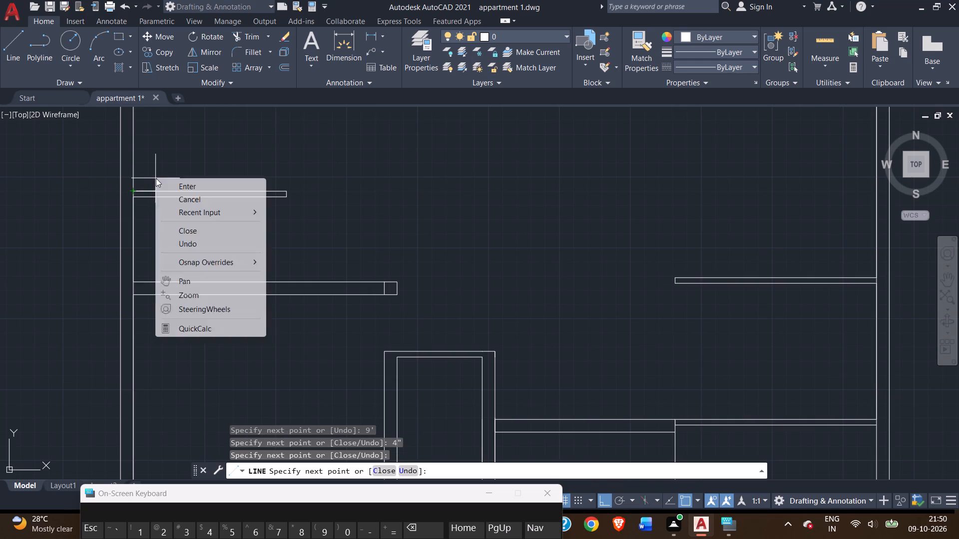
click(179, 185)
scroll(221, 216, down, 2)
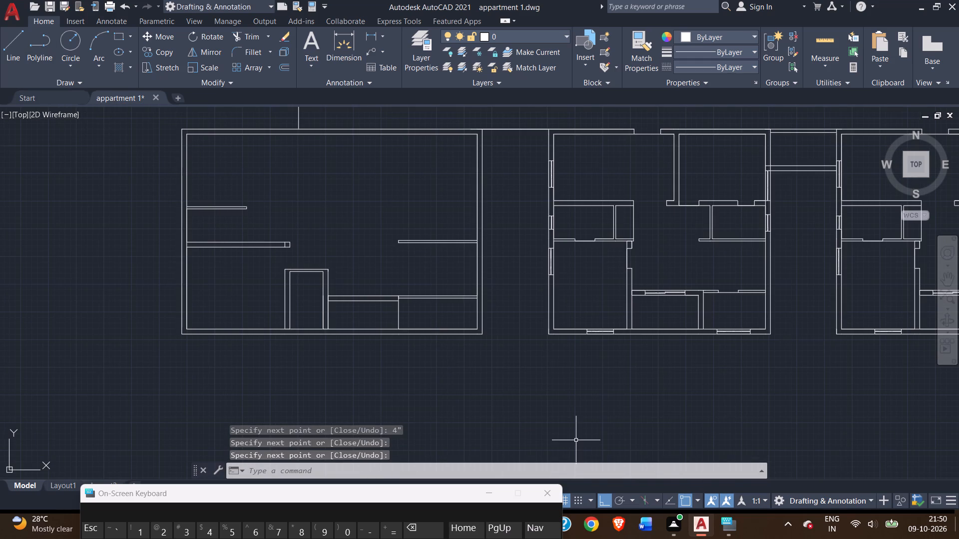
Draw a line from the 4" horizontal partition's southeast corner straight south to the 9" wall's north face.
click(23, 46)
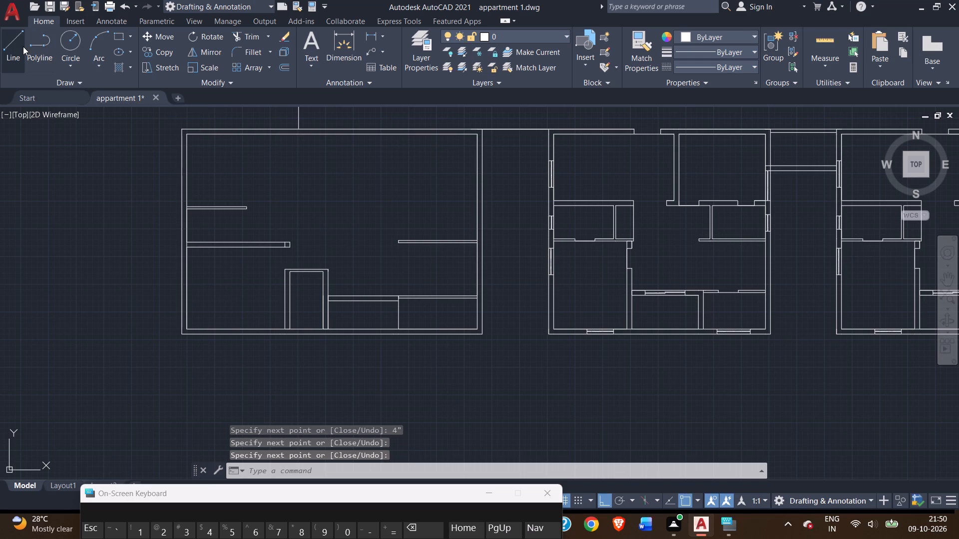
scroll(237, 210, up, 2)
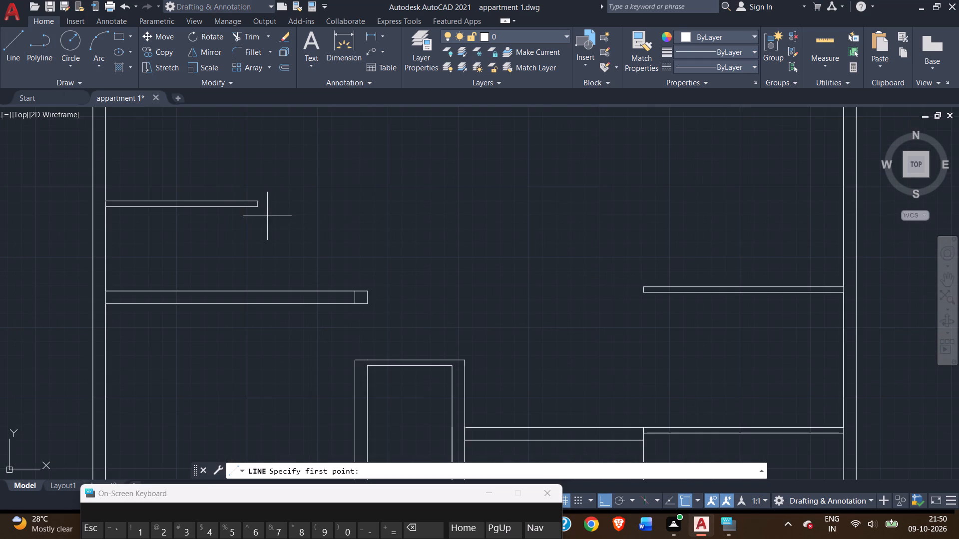
middle_drag(266, 216, 284, 193)
scroll(267, 183, up, 3)
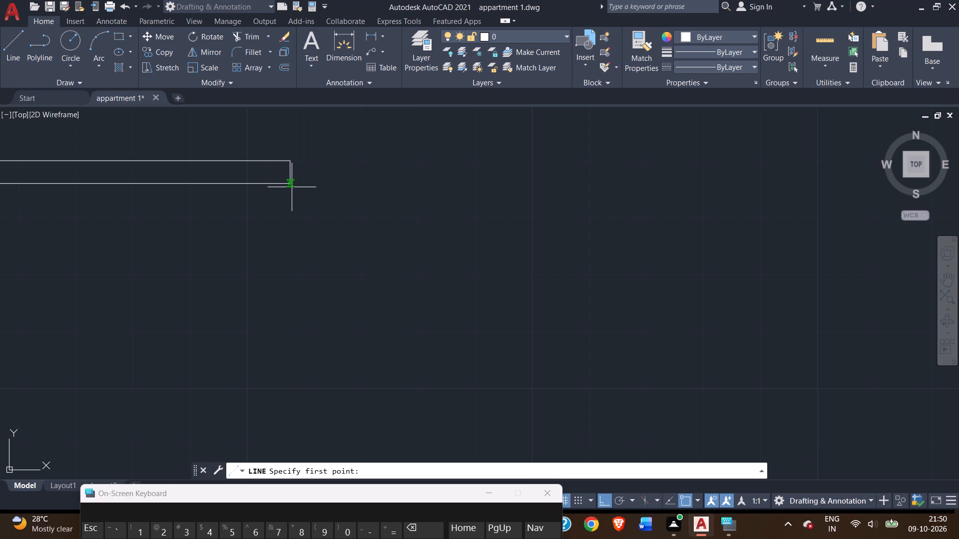
middle_drag(302, 199, 354, 172)
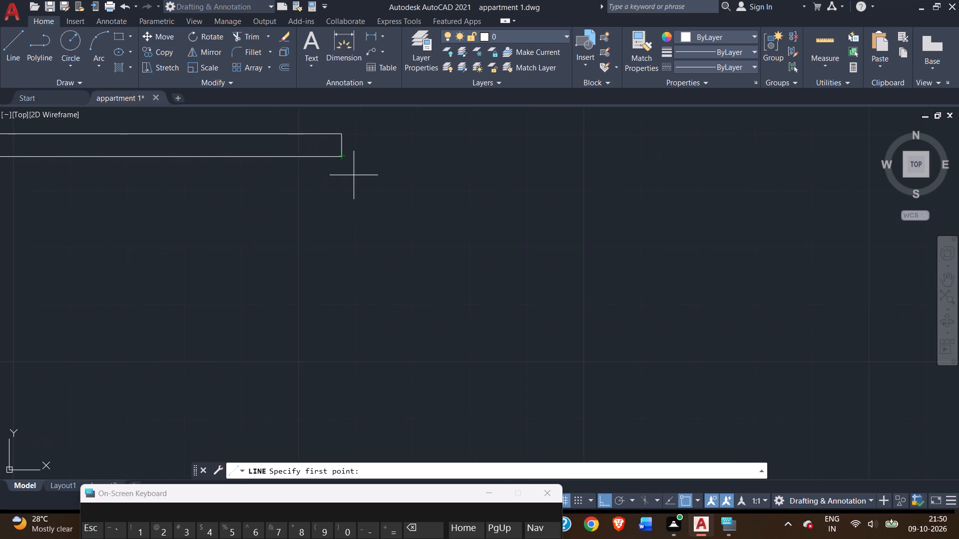
scroll(354, 178, down, 2)
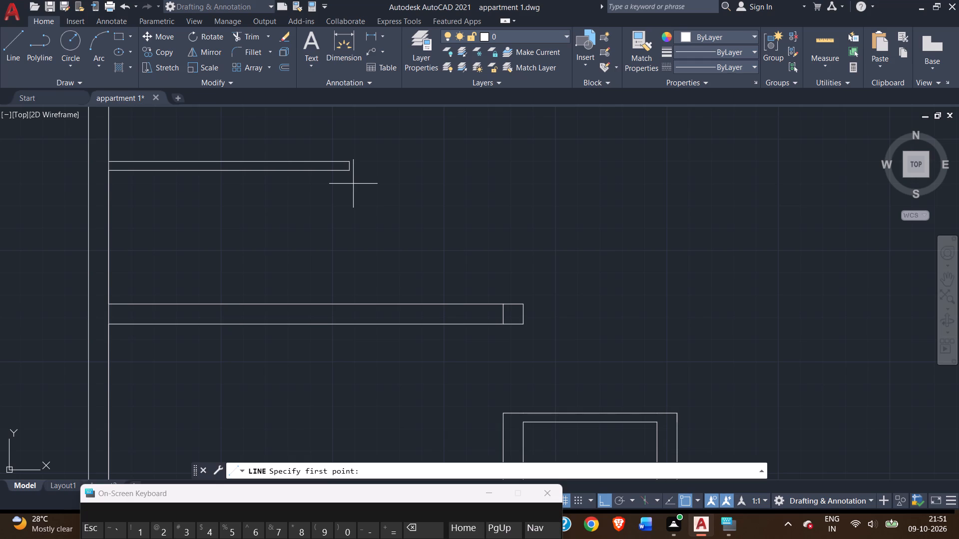
click(12, 56)
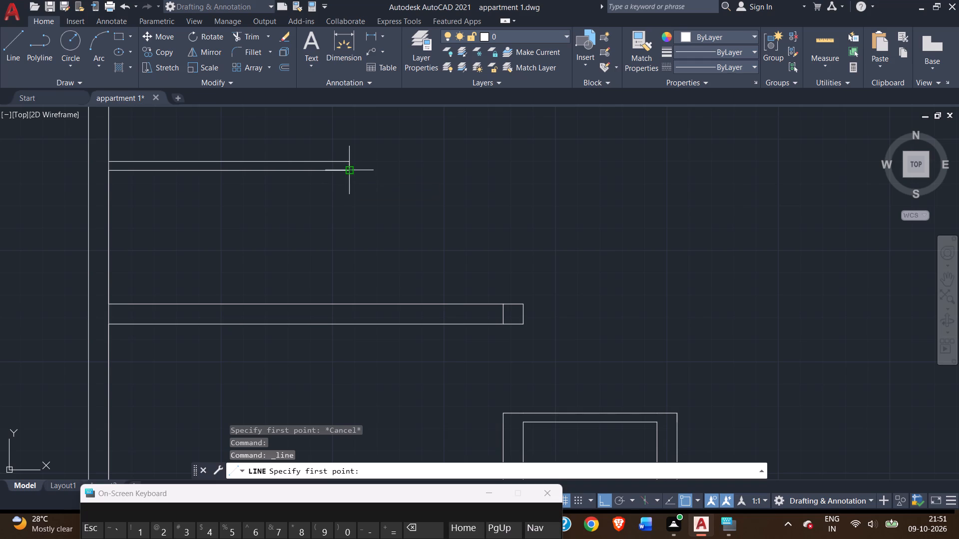
click(348, 172)
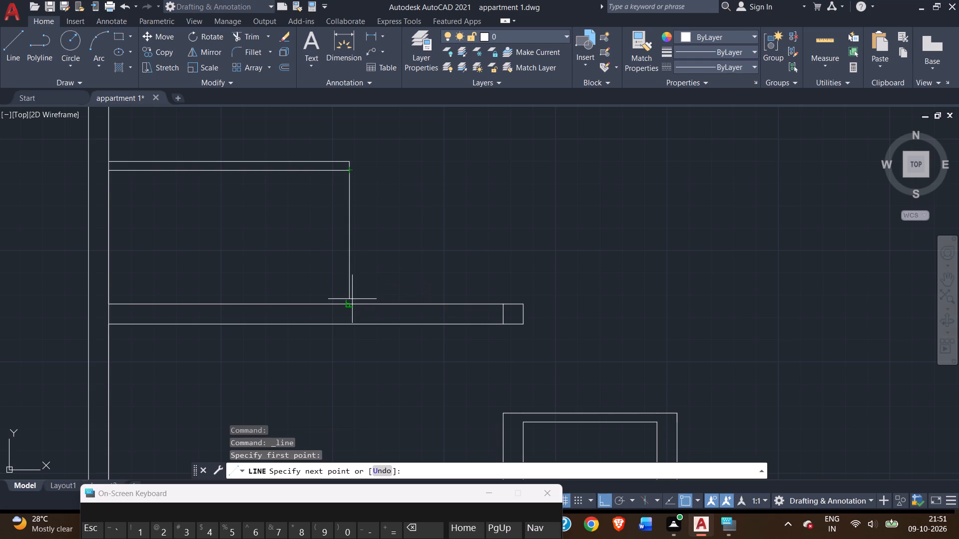
click(352, 302)
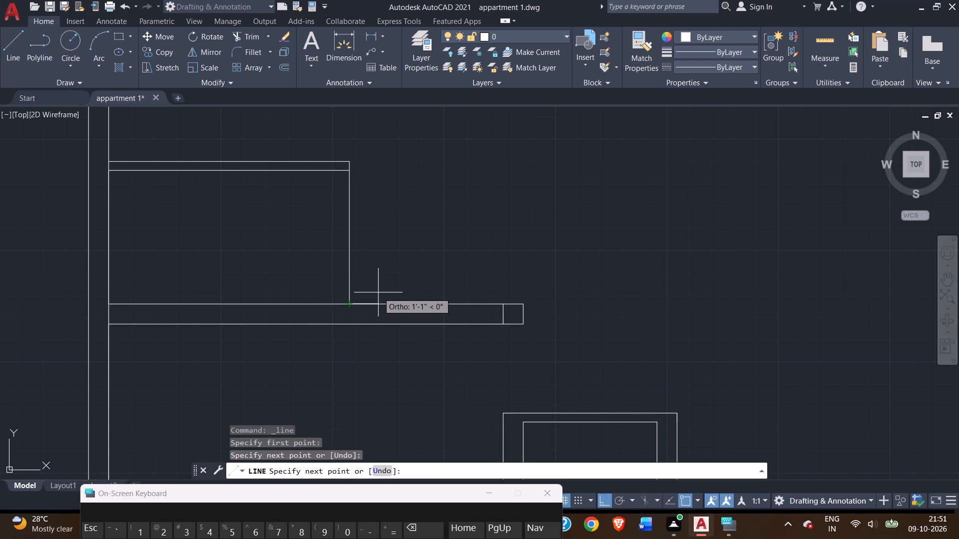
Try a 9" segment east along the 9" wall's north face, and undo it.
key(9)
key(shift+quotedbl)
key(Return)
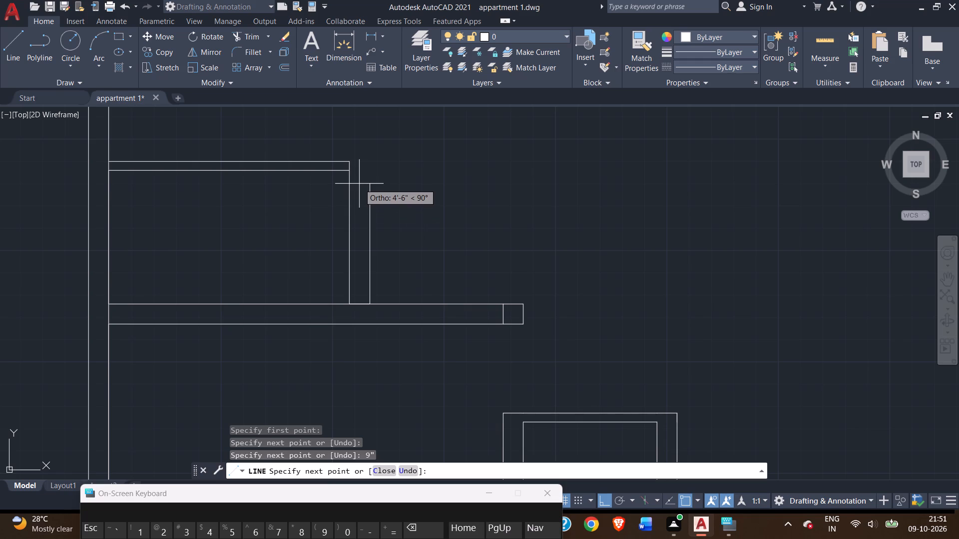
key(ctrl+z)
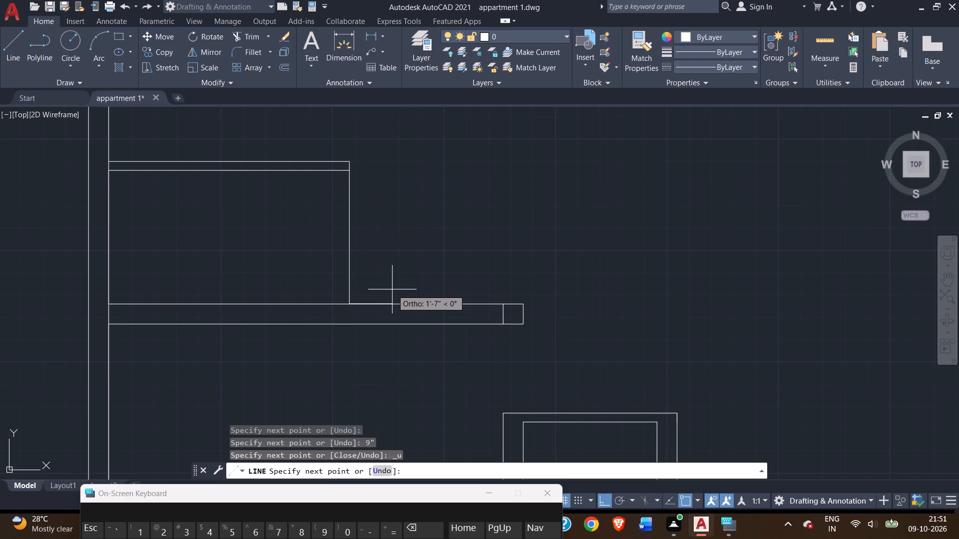
Complete the vertical partition at 4" thickness: 4" east, north level with the horizontal partition's north face, and west to its corner.
key(4)
key(shift+quotedbl)
key(Return)
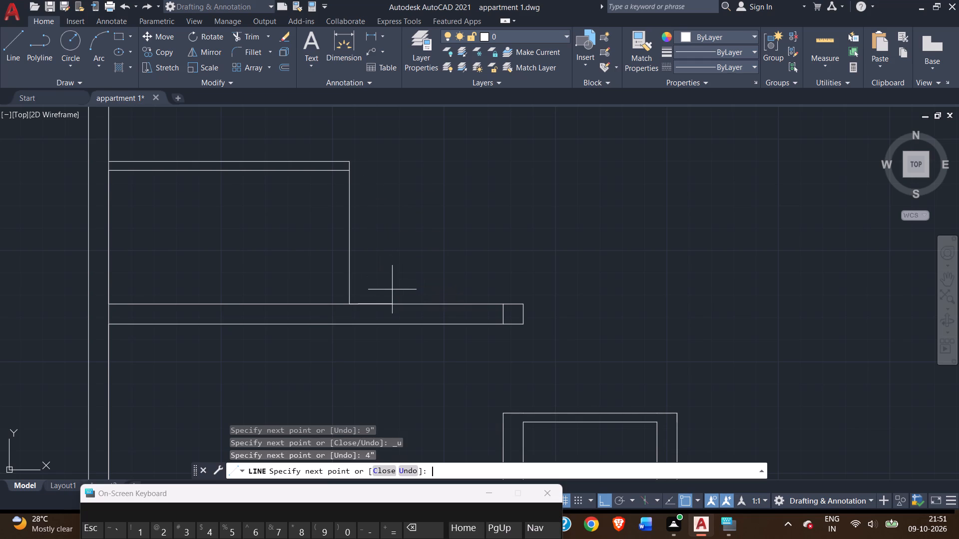
scroll(367, 172, up, 2)
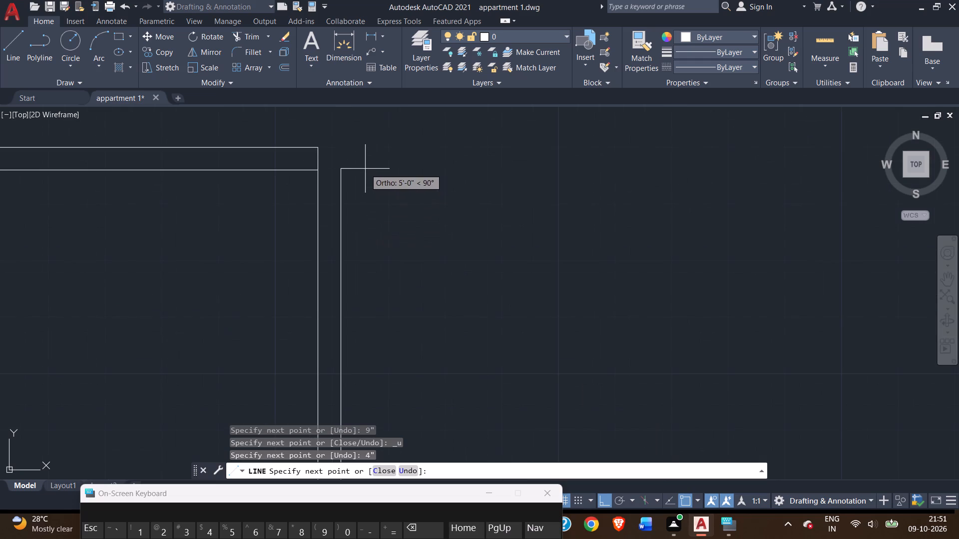
click(340, 148)
scroll(317, 148, up, 3)
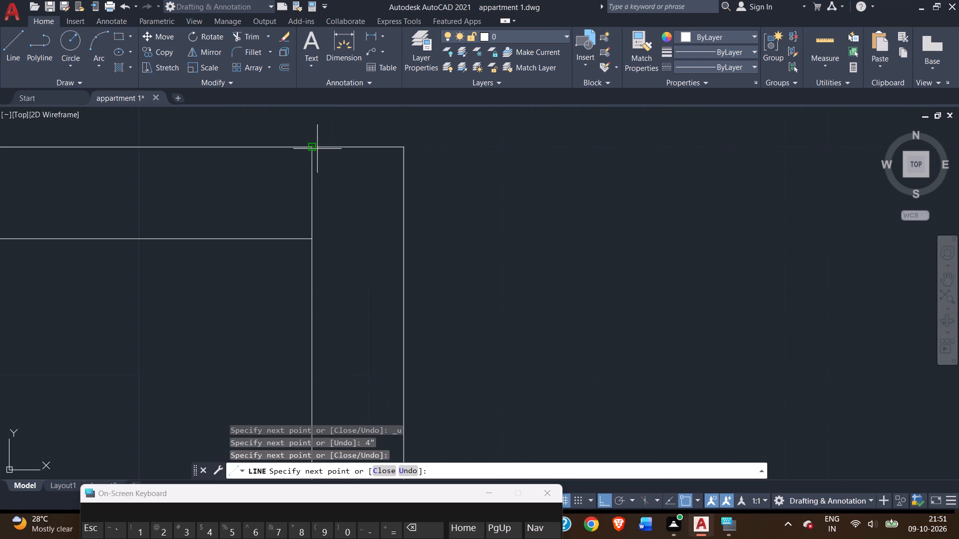
click(313, 148)
right_click(321, 136)
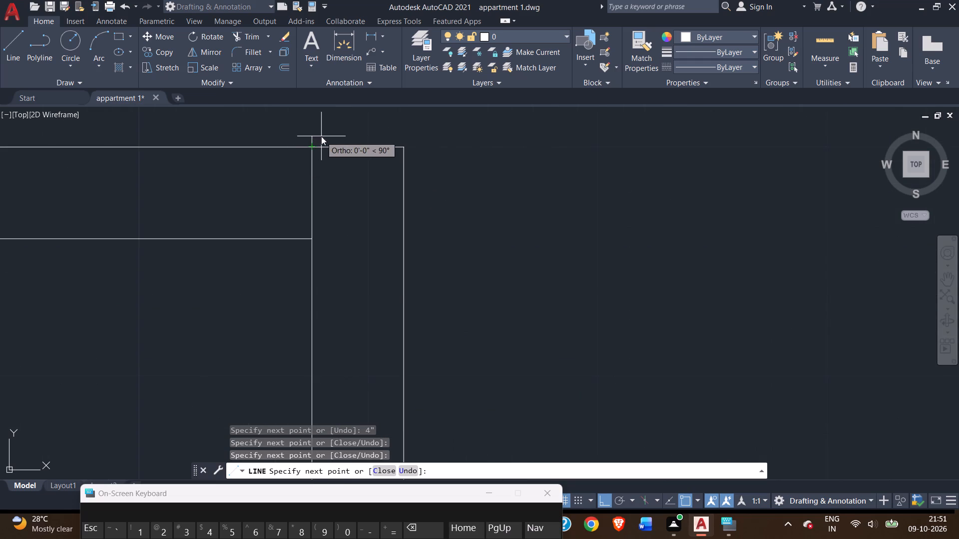
click(345, 142)
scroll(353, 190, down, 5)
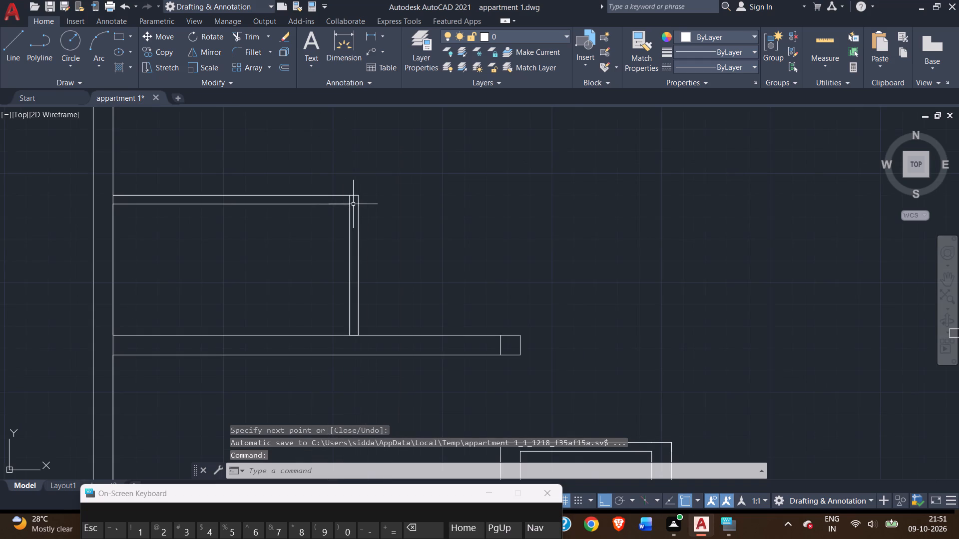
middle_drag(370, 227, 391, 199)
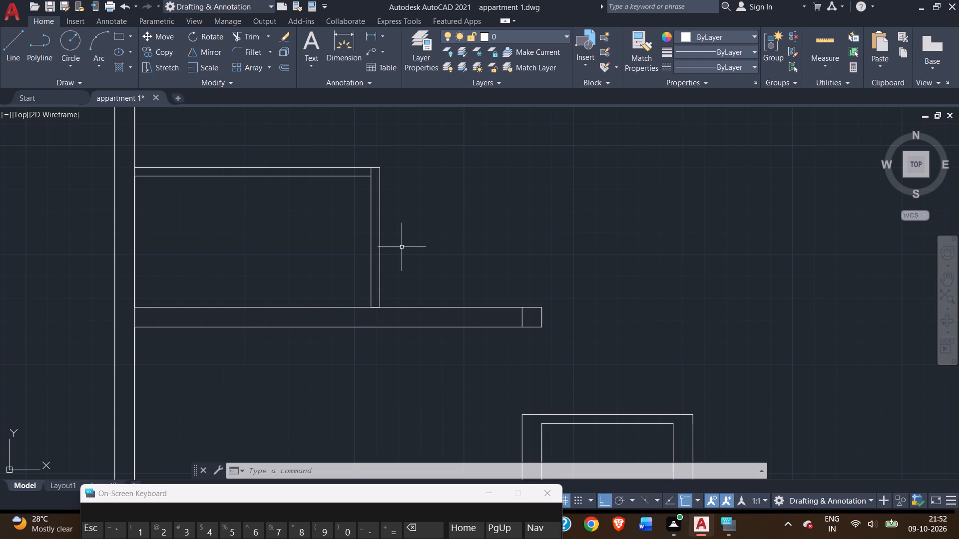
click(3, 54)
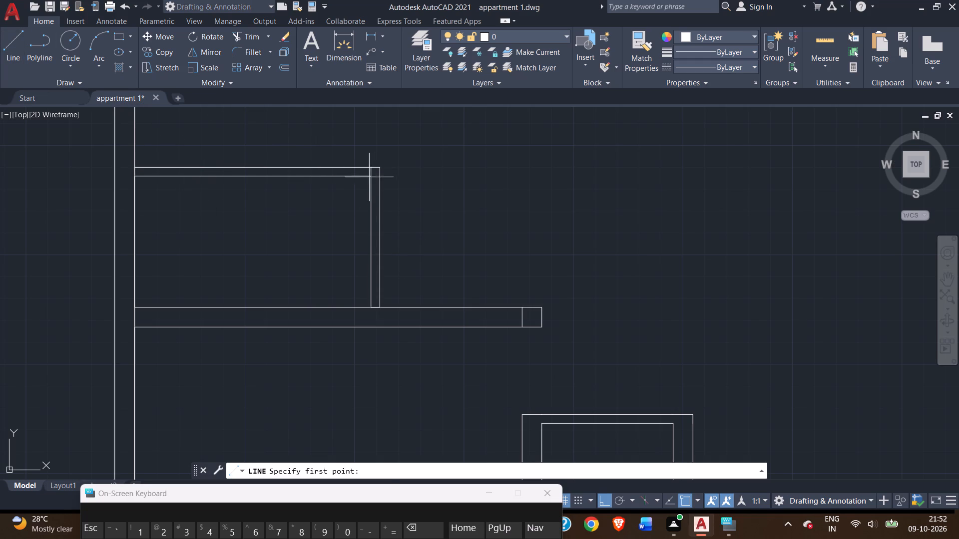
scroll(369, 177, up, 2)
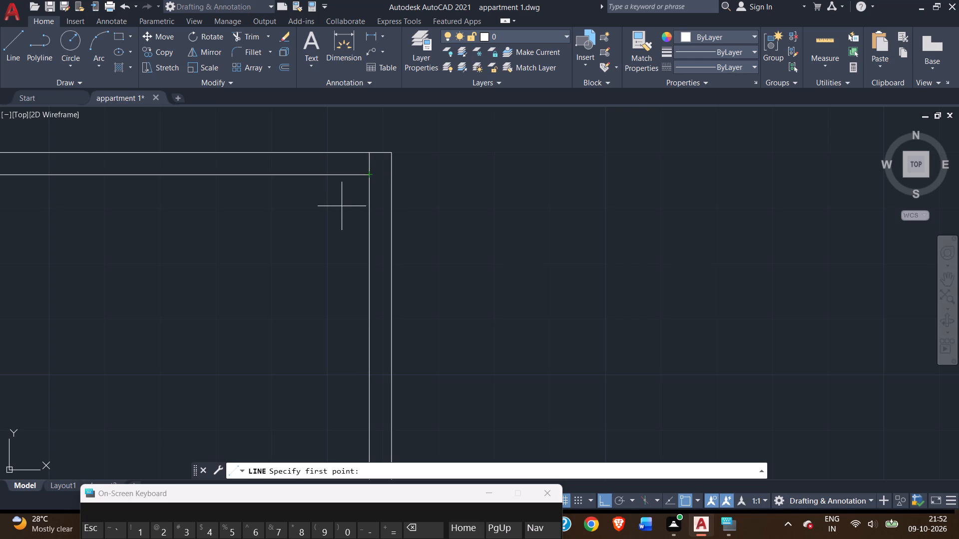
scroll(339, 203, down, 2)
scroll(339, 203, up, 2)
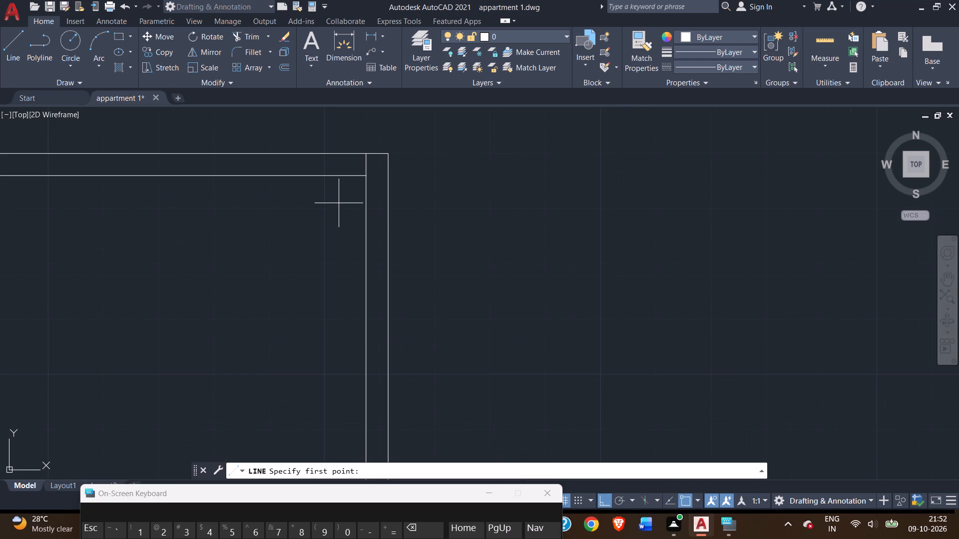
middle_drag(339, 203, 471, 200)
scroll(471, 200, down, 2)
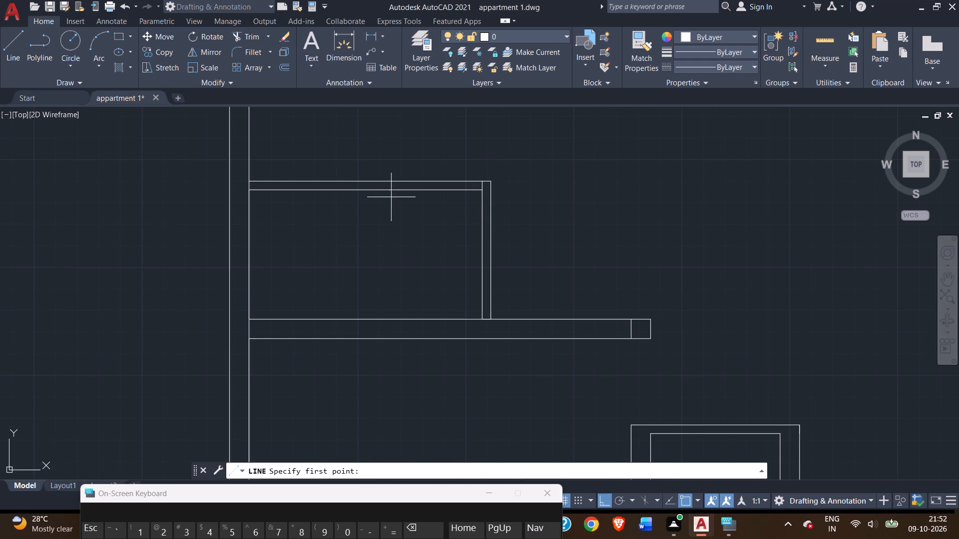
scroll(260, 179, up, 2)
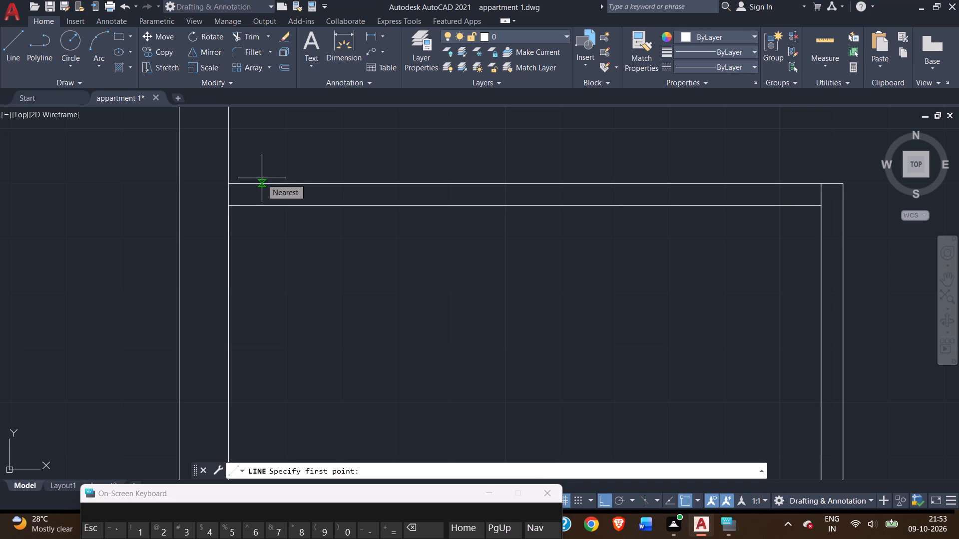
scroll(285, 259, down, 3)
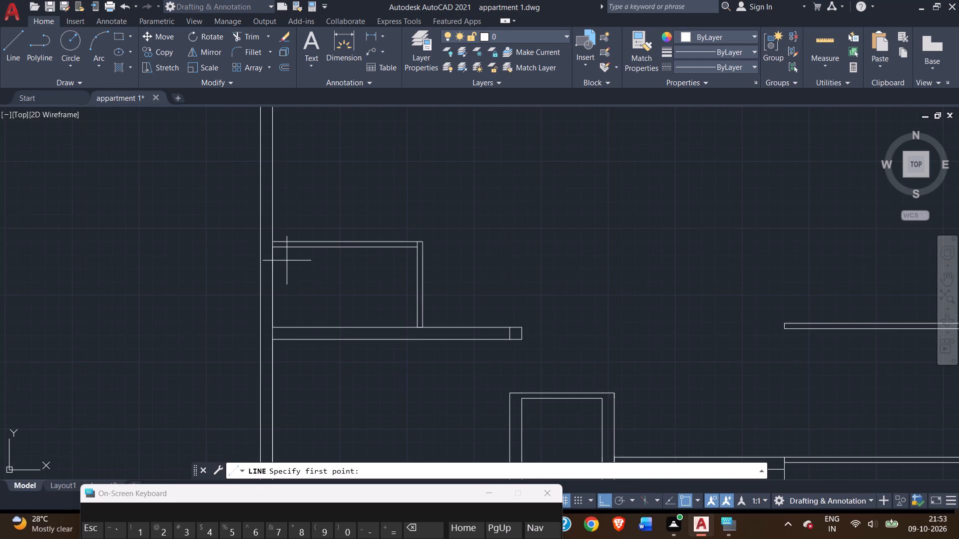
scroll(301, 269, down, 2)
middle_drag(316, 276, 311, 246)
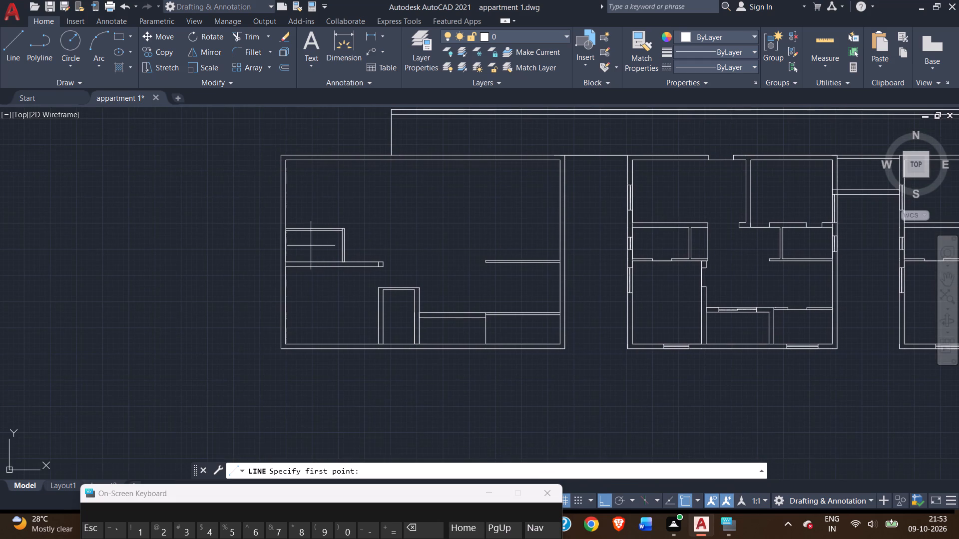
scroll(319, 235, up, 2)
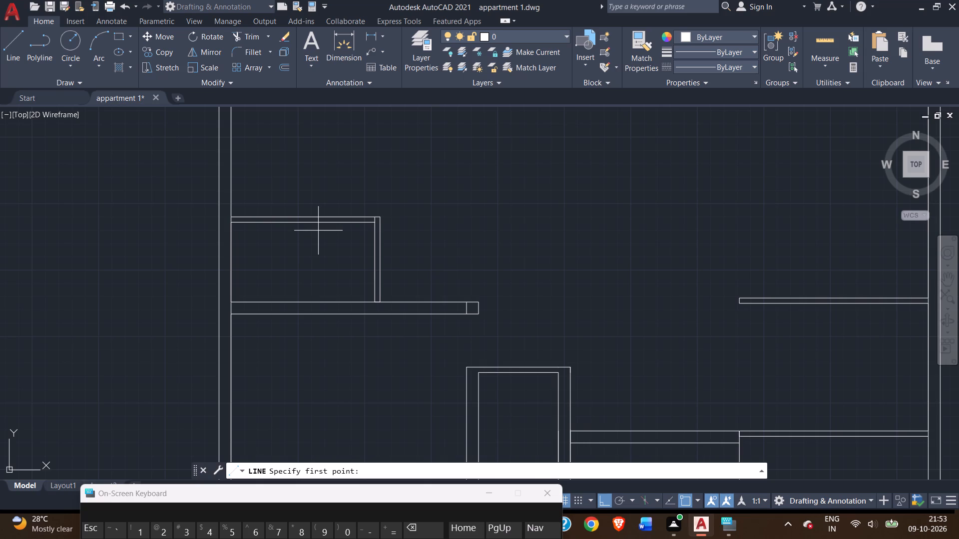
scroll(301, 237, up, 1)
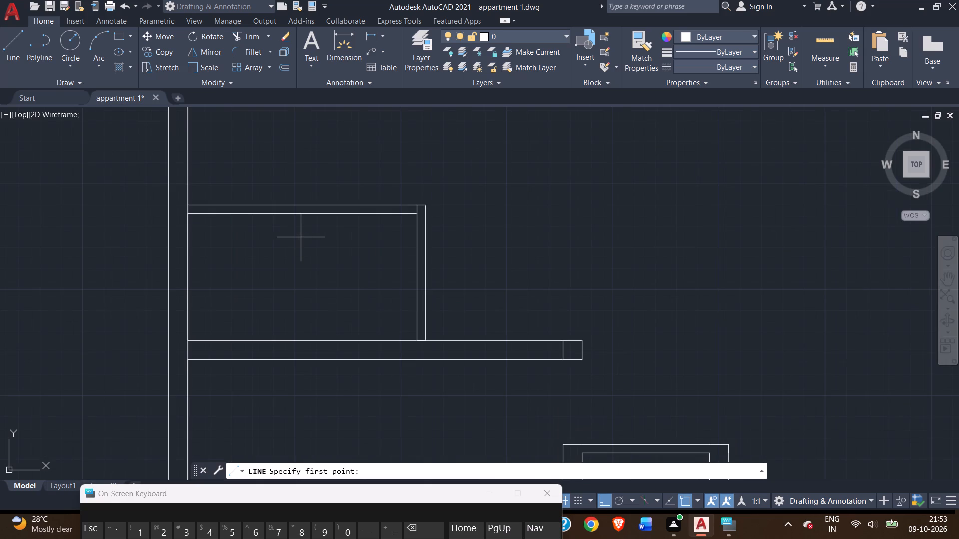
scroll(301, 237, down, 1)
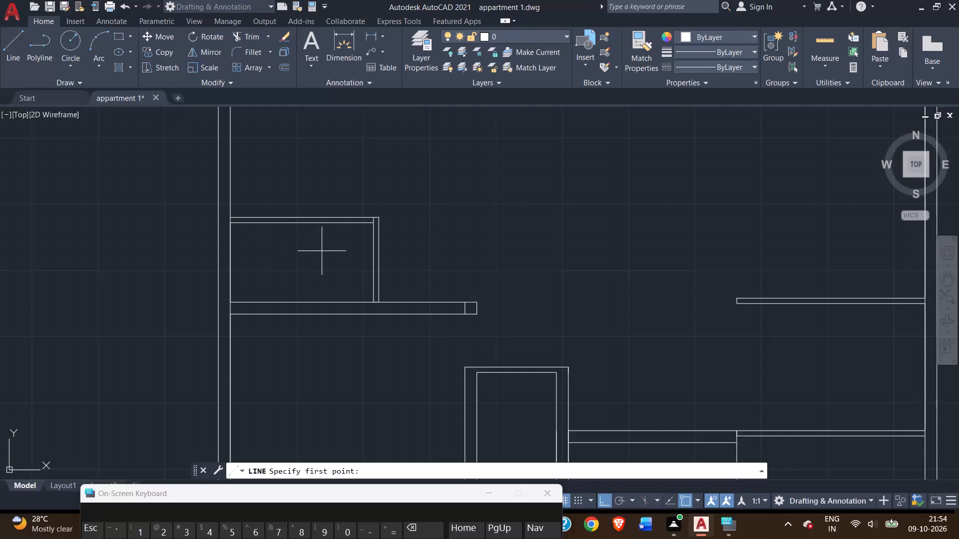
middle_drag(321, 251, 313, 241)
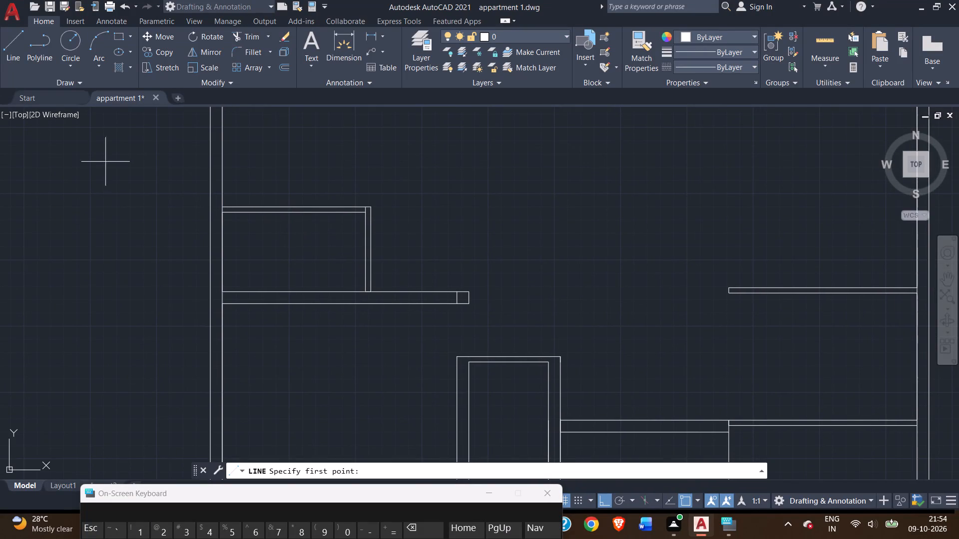
Draw the jambs of a 3' opening in the 4" horizontal partition, just west of the vertical partition, linked along the south face.
click(12, 48)
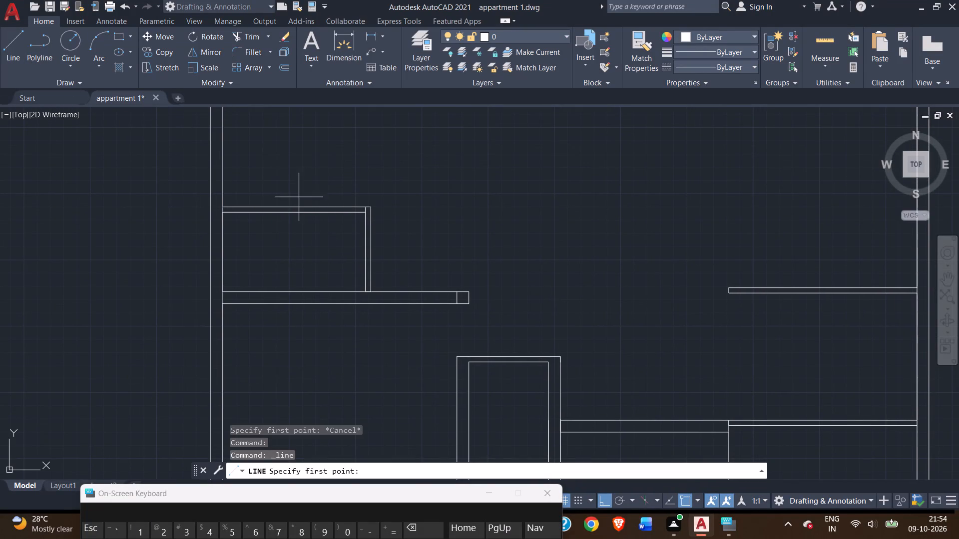
scroll(314, 202, up, 1)
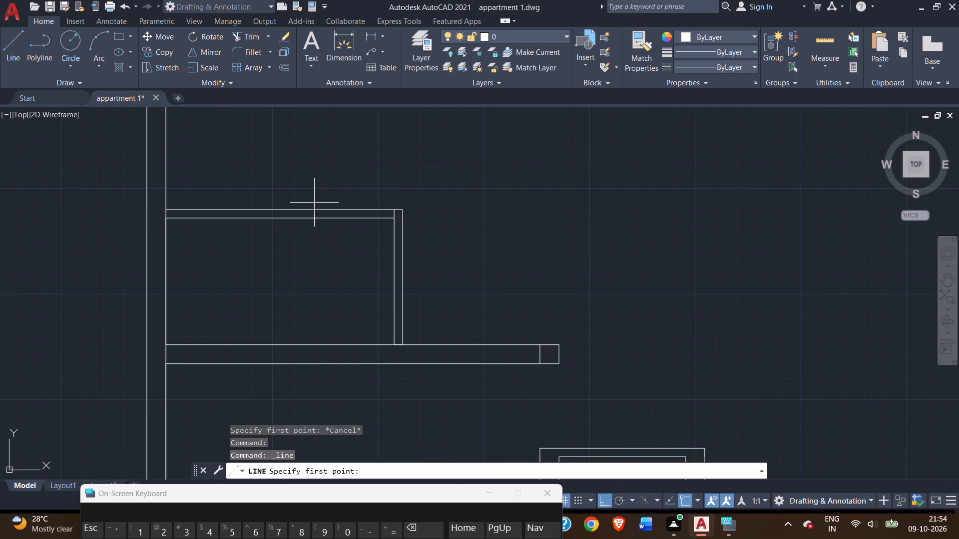
scroll(314, 203, down, 1)
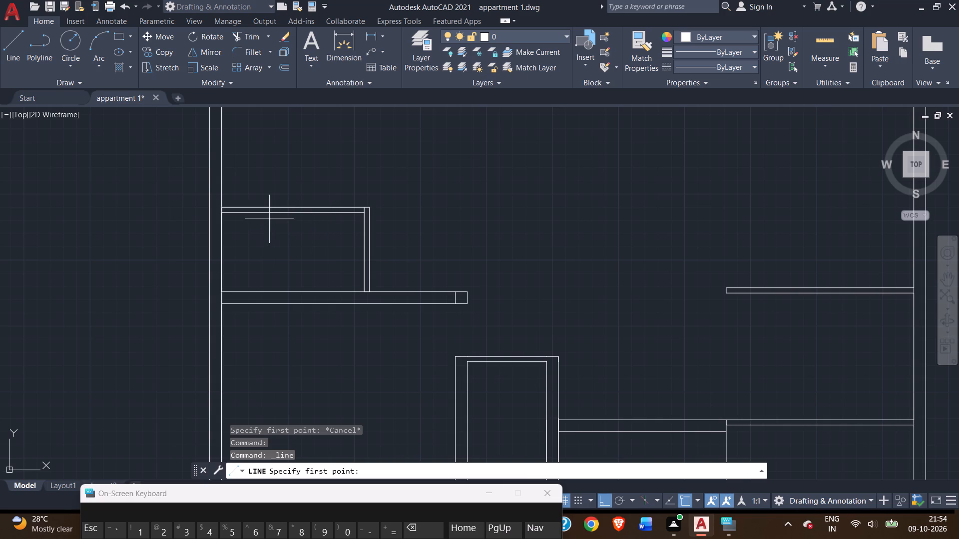
scroll(277, 215, up, 1)
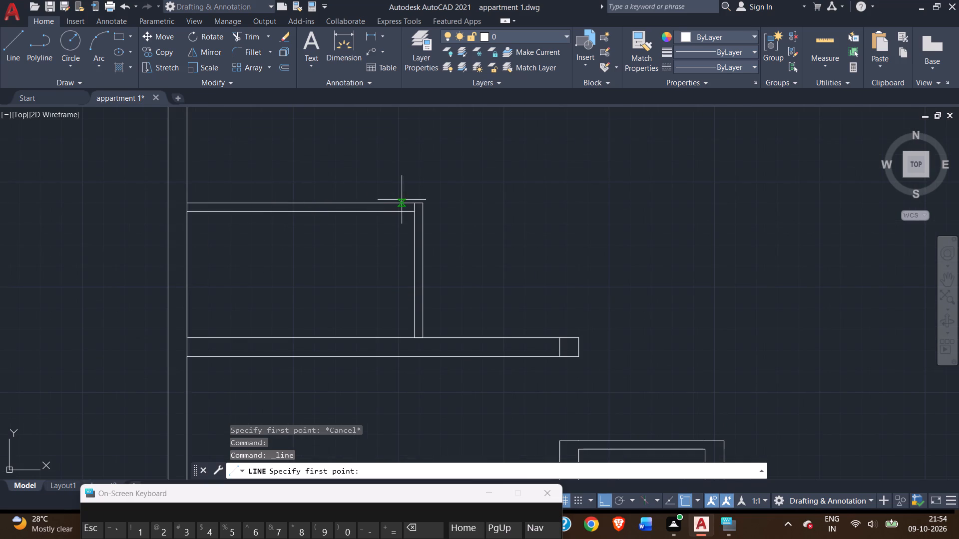
click(412, 204)
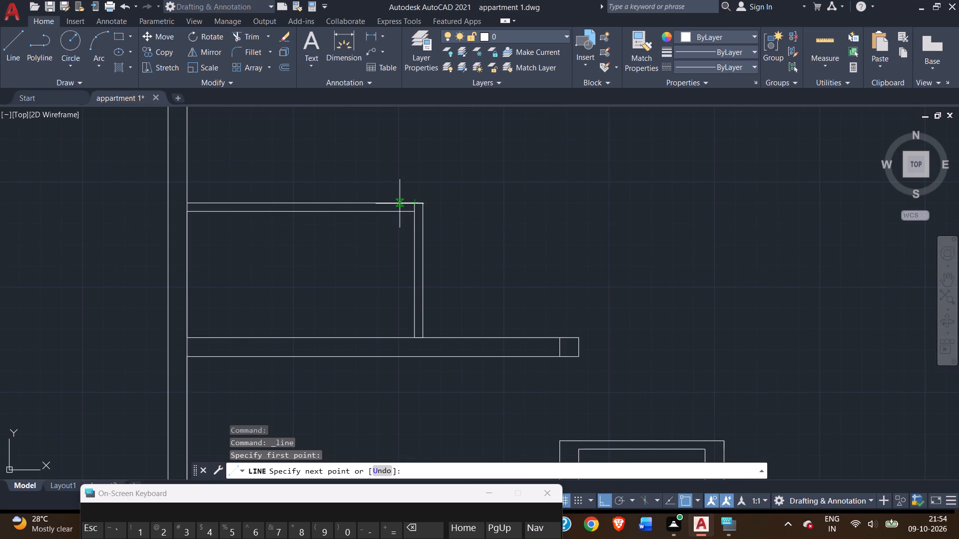
click(399, 204)
click(400, 211)
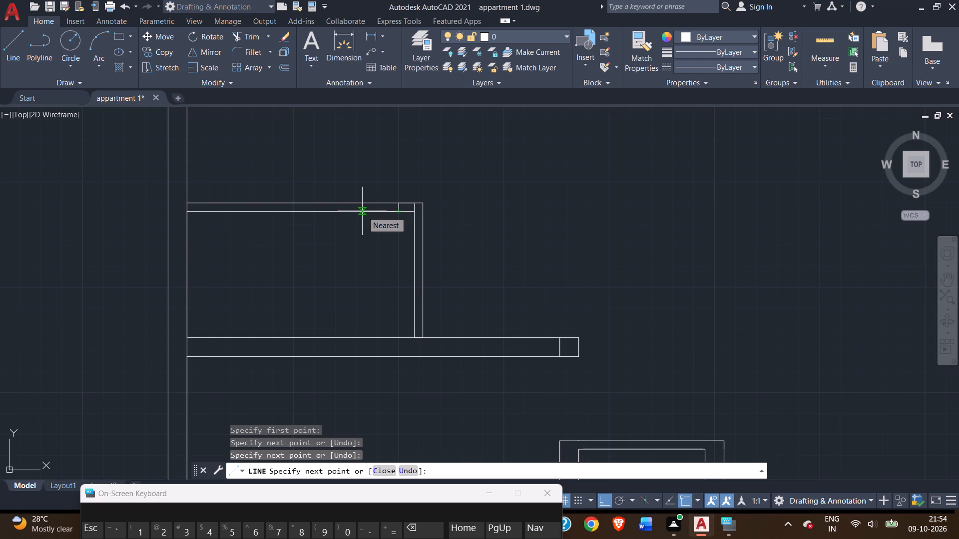
text(3')
key(Return)
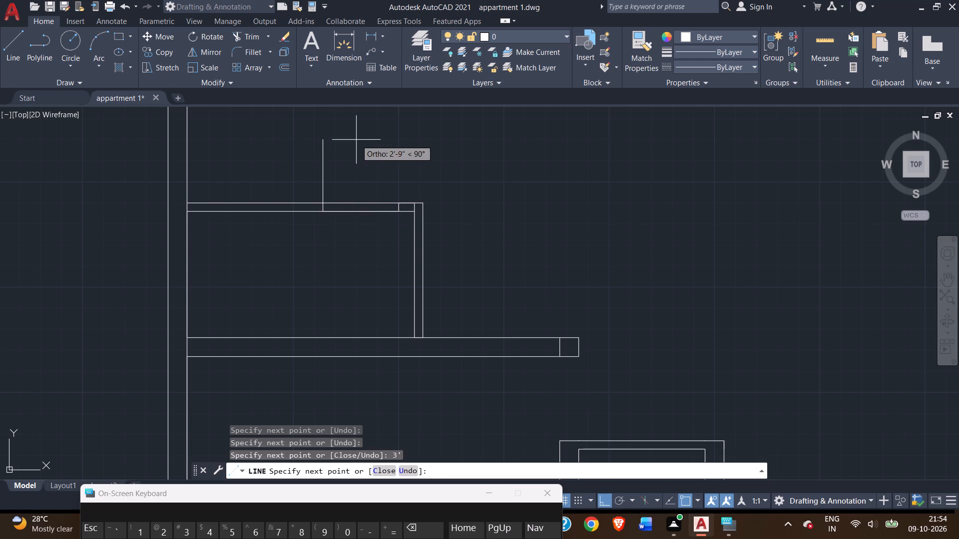
click(322, 202)
right_click(323, 190)
click(345, 193)
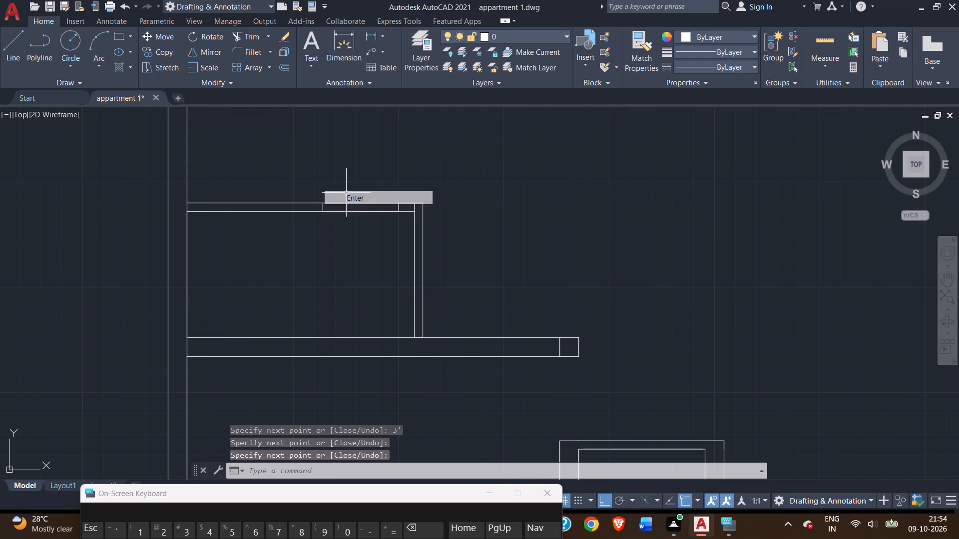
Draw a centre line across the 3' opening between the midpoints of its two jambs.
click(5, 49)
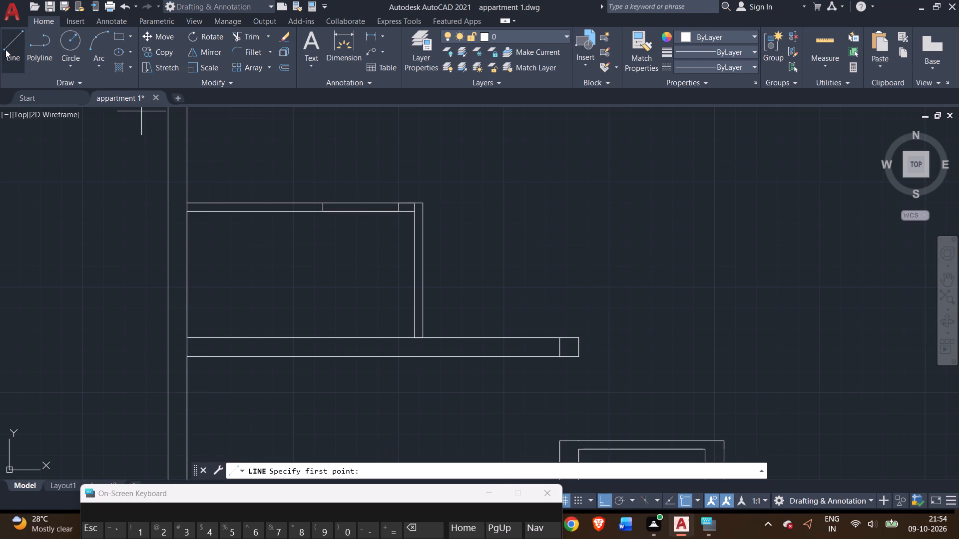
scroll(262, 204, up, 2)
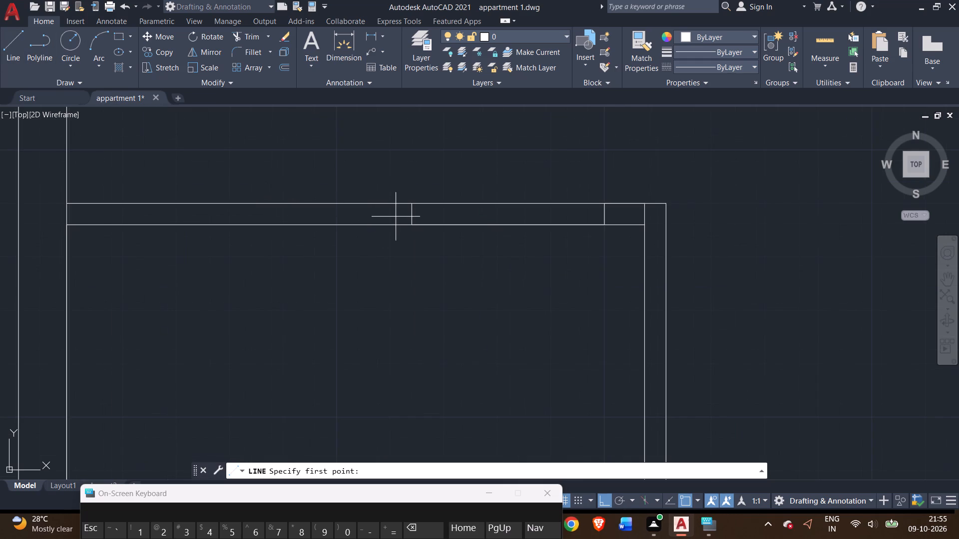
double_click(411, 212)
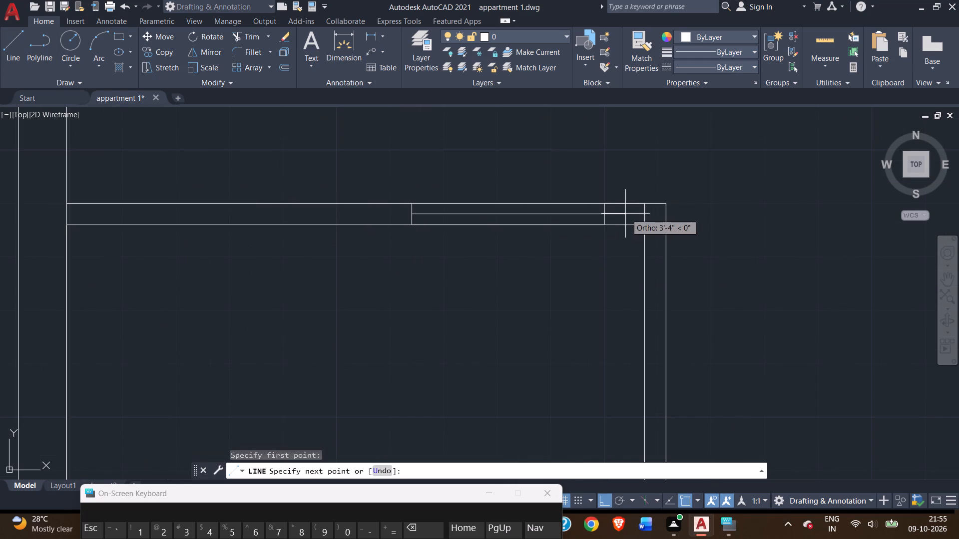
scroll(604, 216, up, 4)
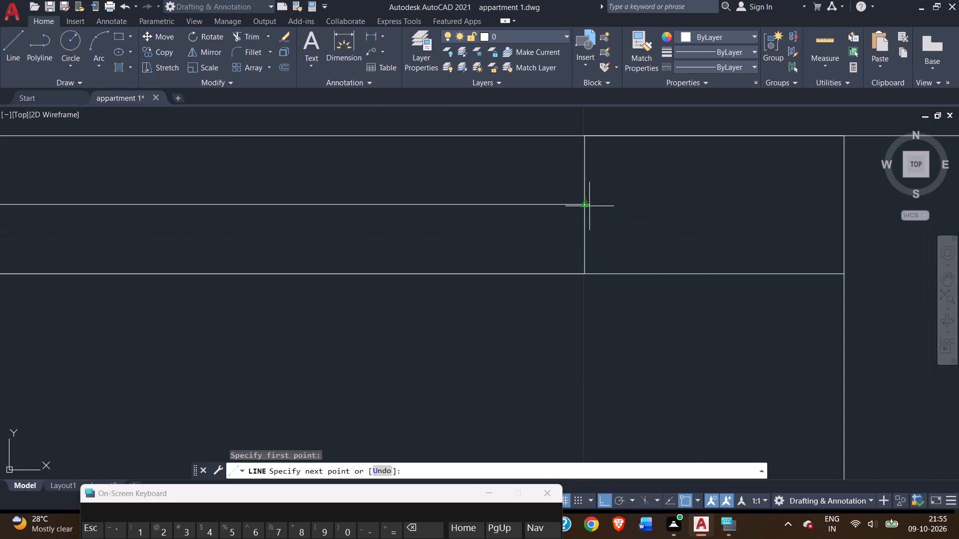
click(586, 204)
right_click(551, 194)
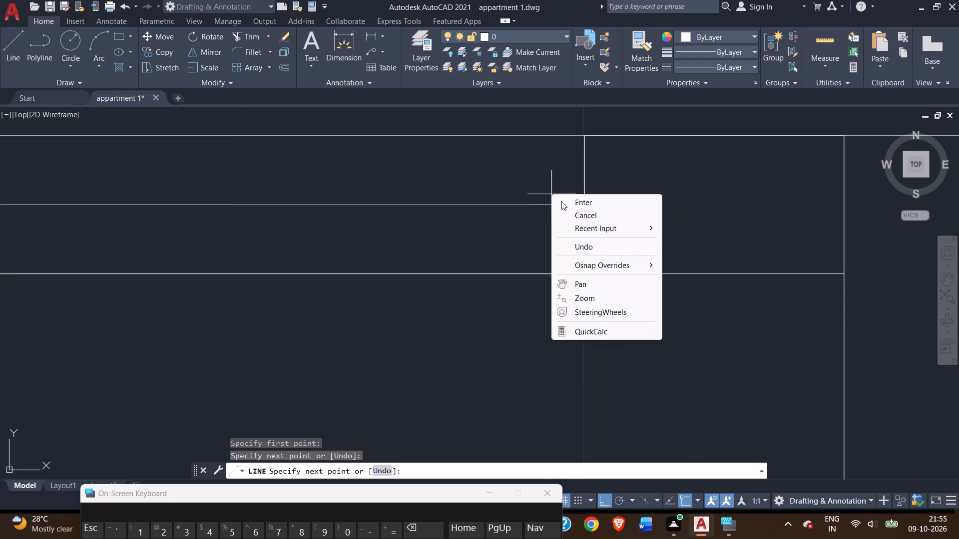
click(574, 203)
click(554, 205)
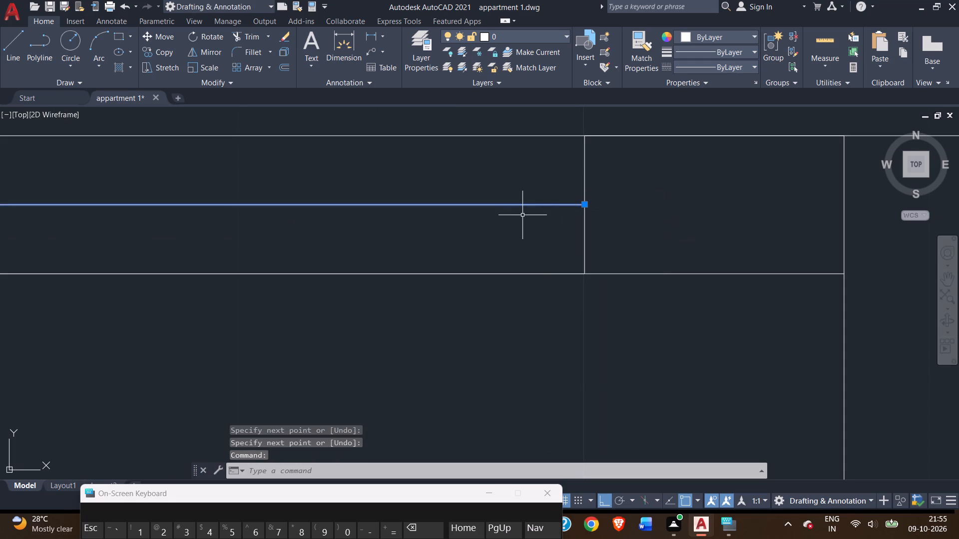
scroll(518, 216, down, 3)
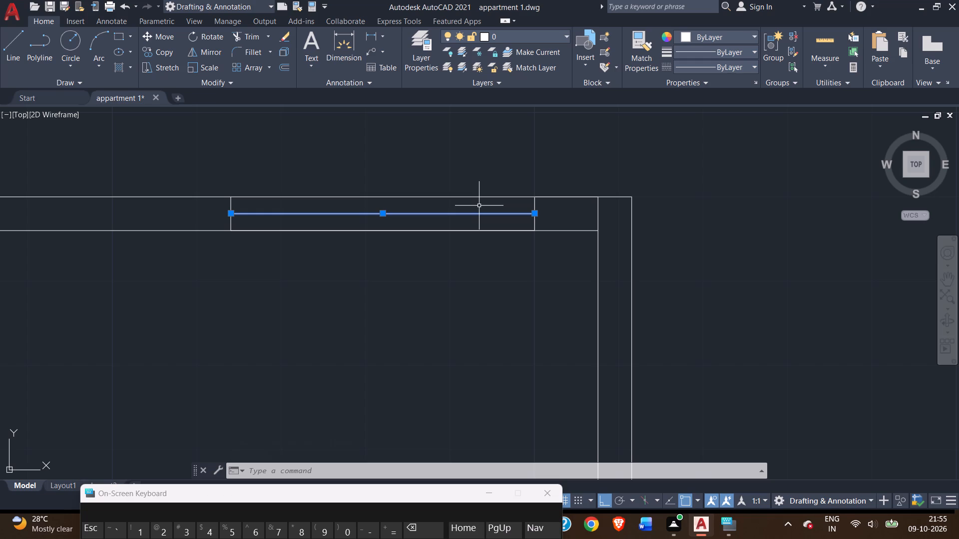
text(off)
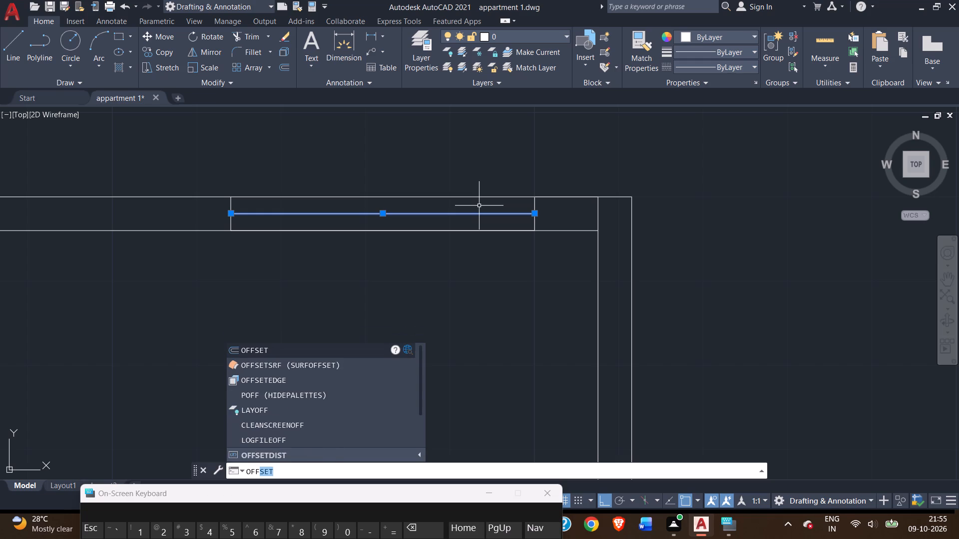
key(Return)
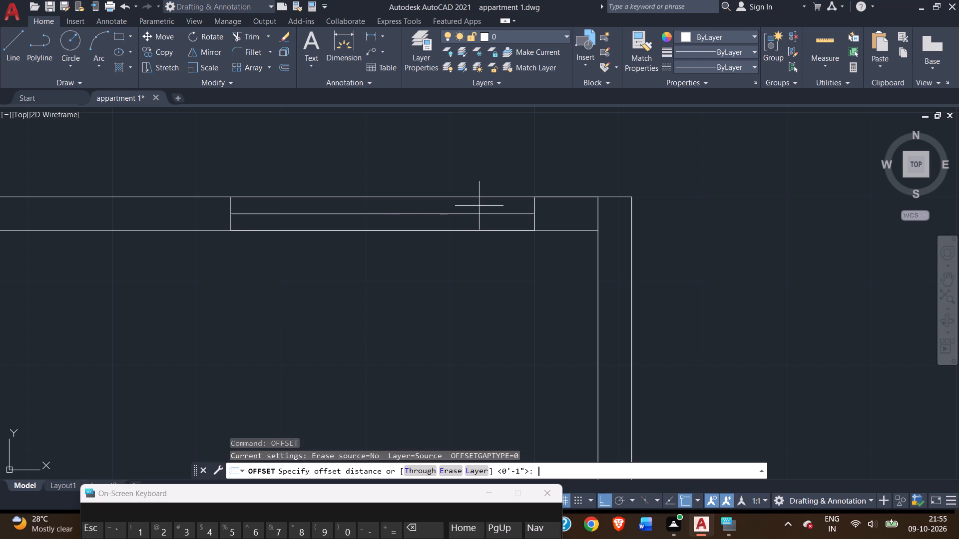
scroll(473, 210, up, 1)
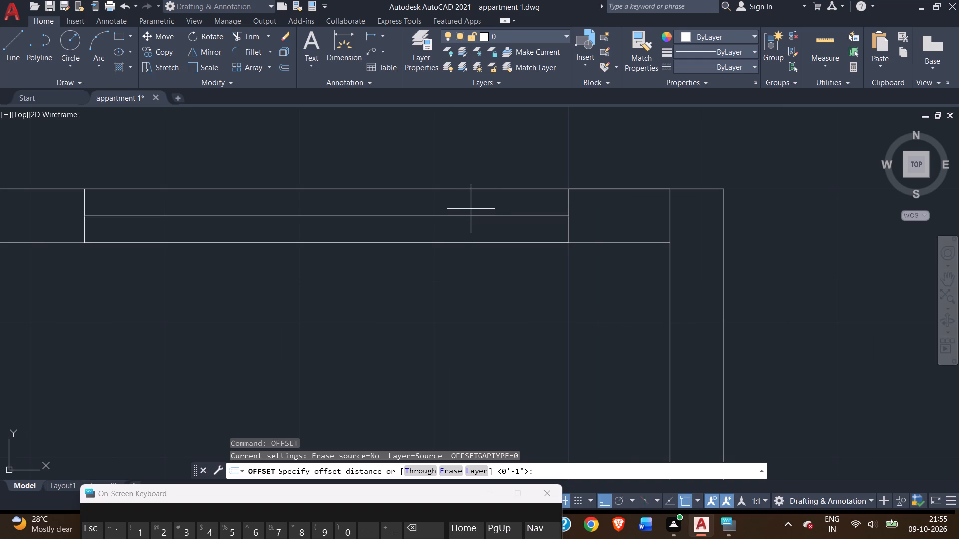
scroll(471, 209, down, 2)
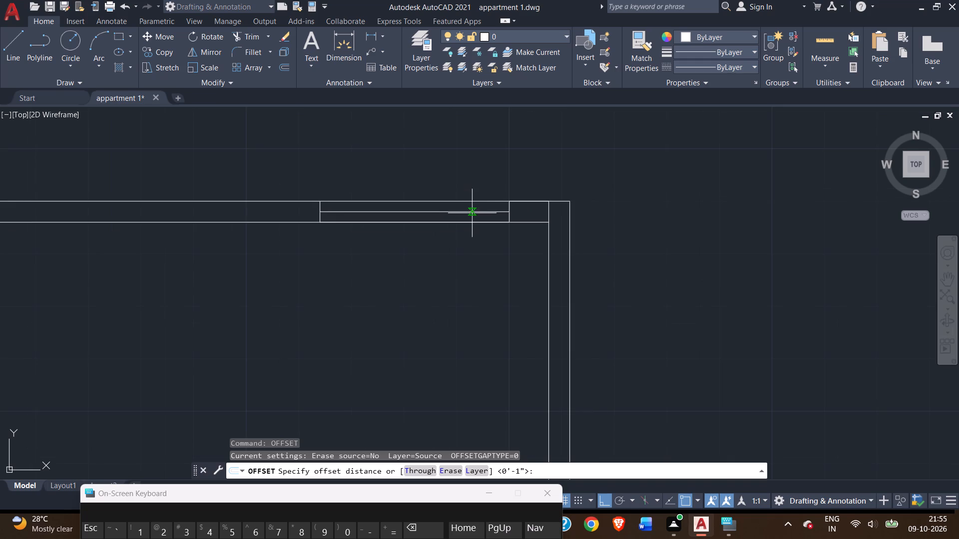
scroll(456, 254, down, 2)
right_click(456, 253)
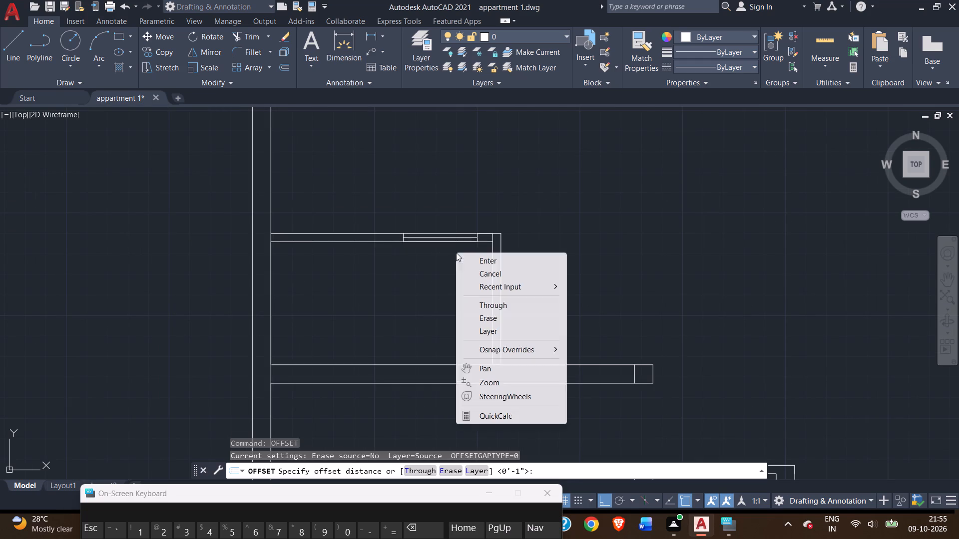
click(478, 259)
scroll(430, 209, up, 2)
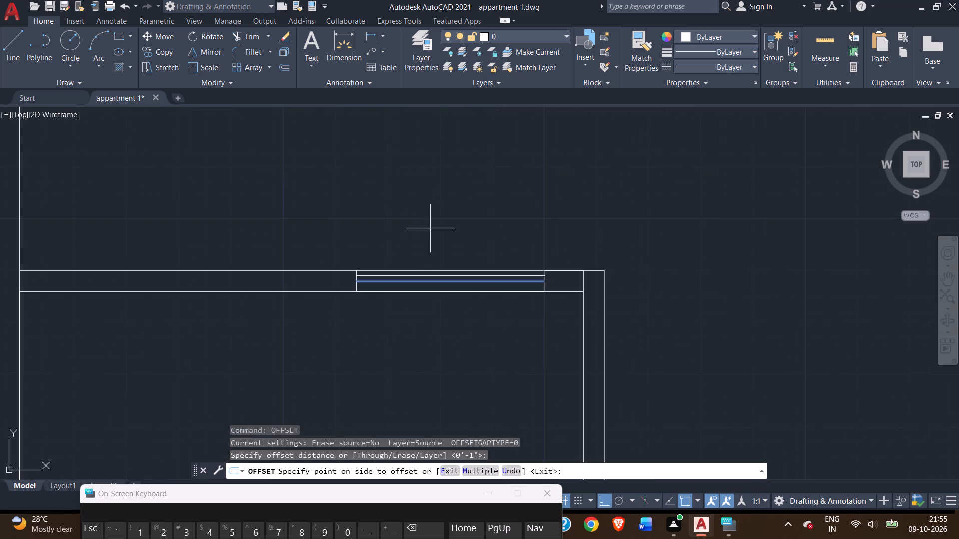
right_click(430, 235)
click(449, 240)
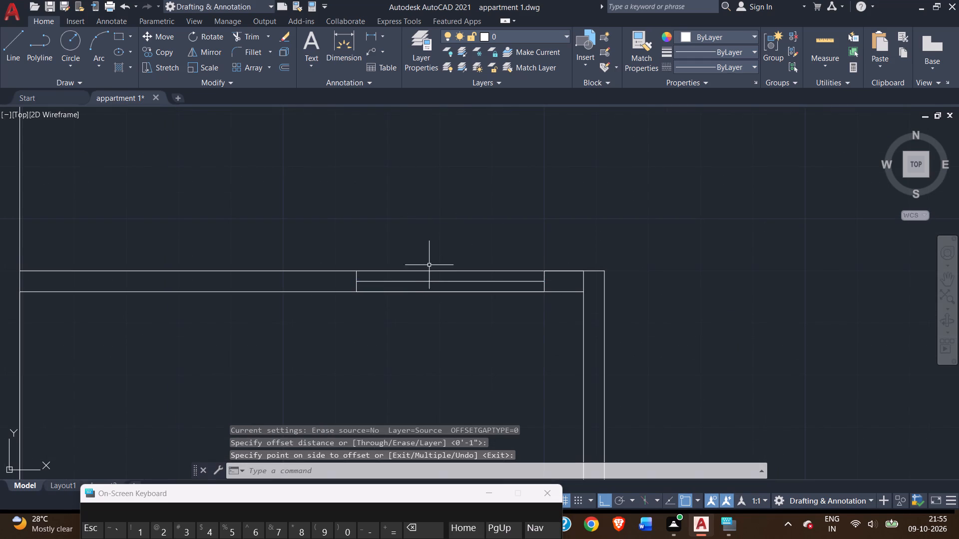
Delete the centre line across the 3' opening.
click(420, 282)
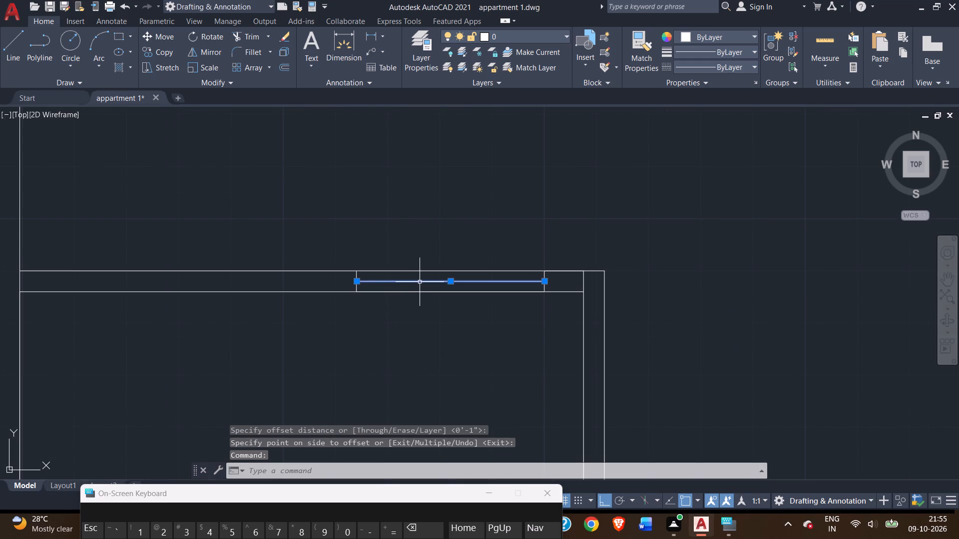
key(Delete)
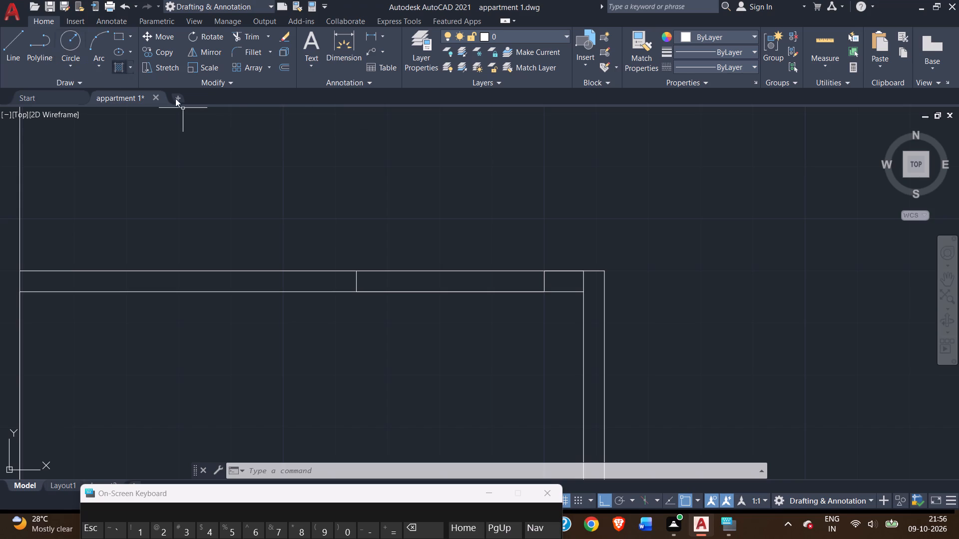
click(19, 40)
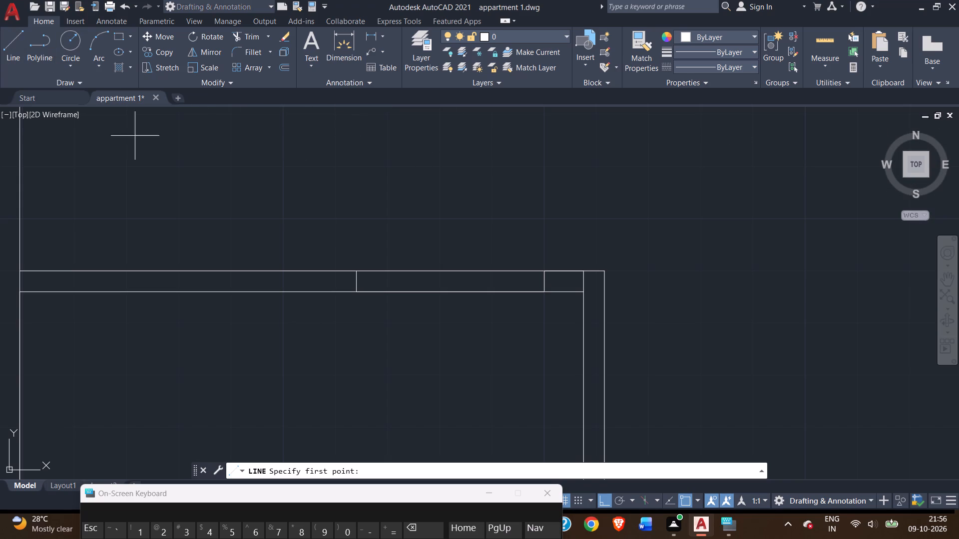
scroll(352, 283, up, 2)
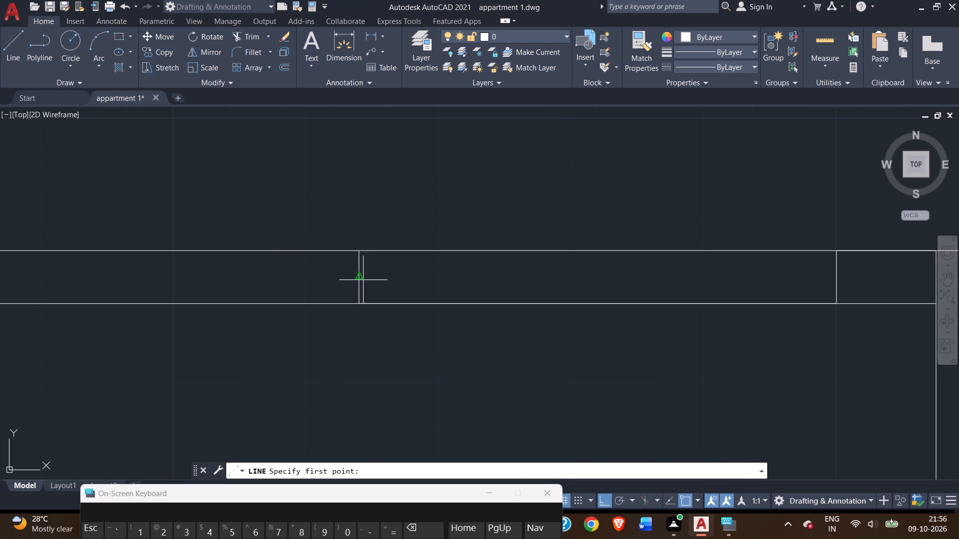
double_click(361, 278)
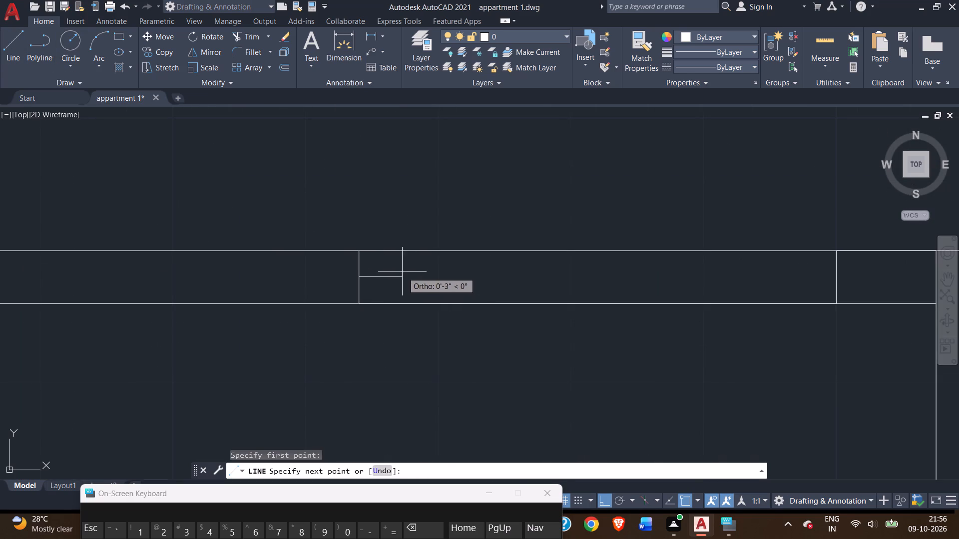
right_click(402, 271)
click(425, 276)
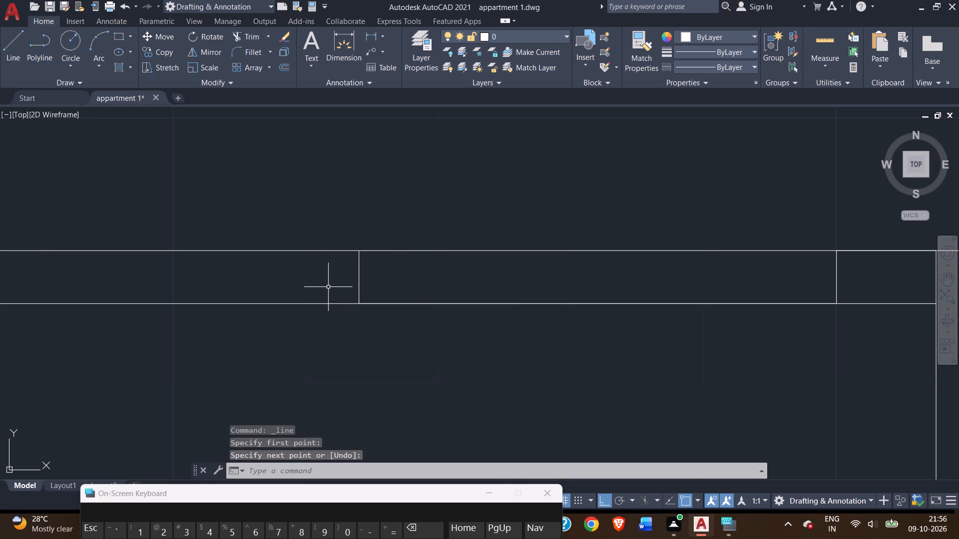
Trim away the horizontal partition's overlapping south-face lines between the two jambs of the 3' opening.
scroll(428, 243, down, 1)
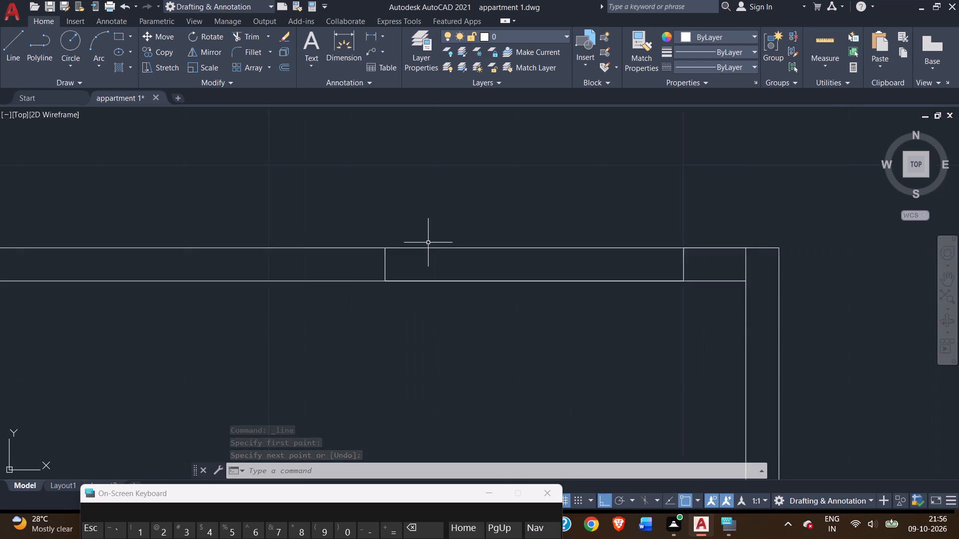
scroll(428, 243, down, 1)
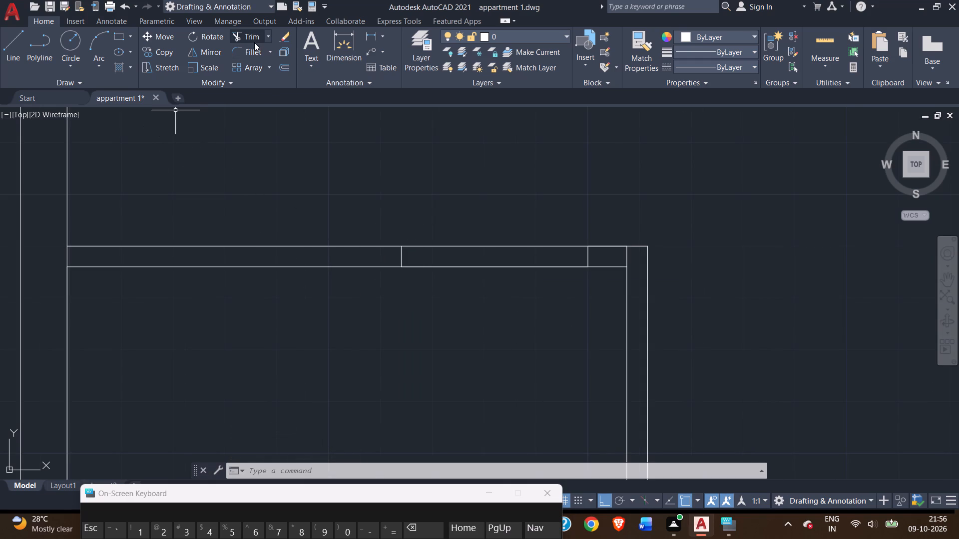
click(254, 42)
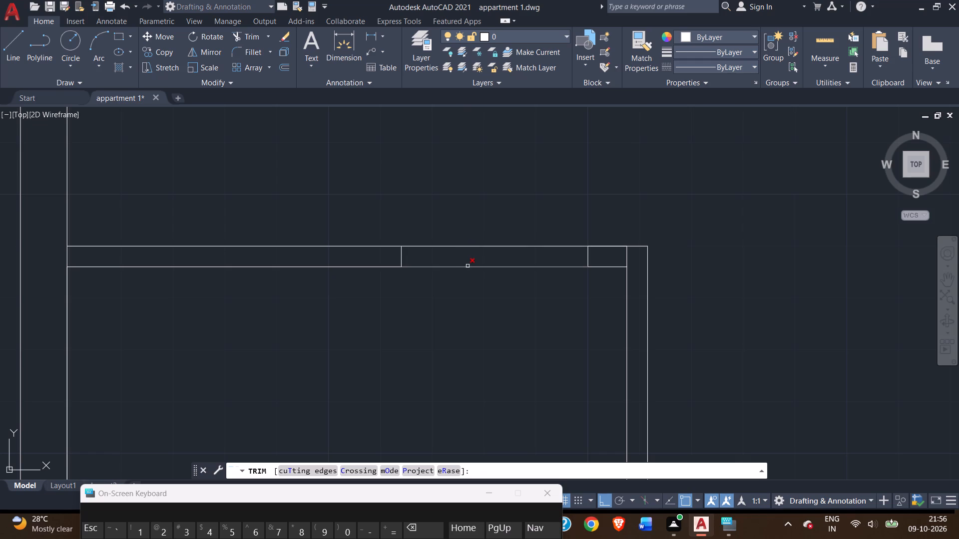
click(469, 268)
click(470, 268)
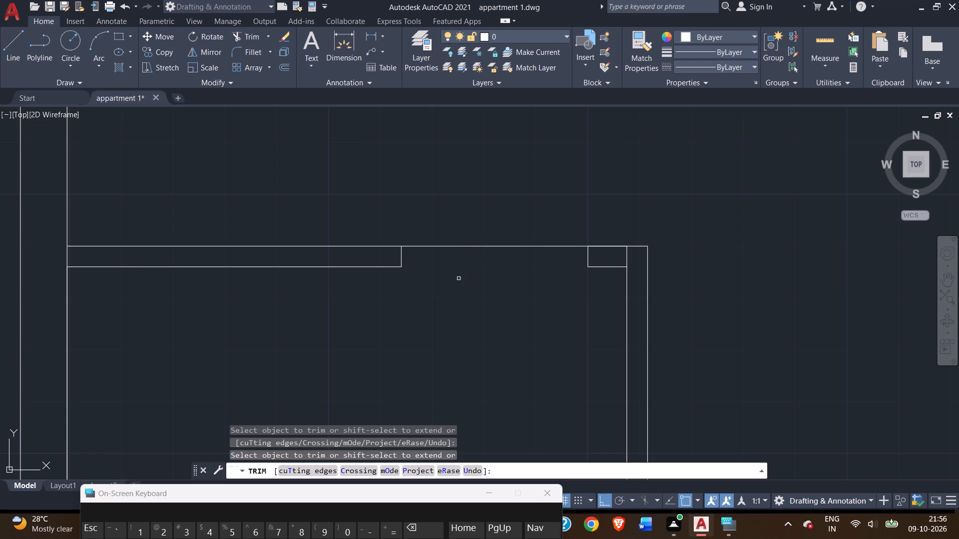
Draw a 3' long, 4" thick wall stub running east from the north end of the vertical partition.
scroll(457, 280, down, 3)
middle_drag(458, 303, 435, 292)
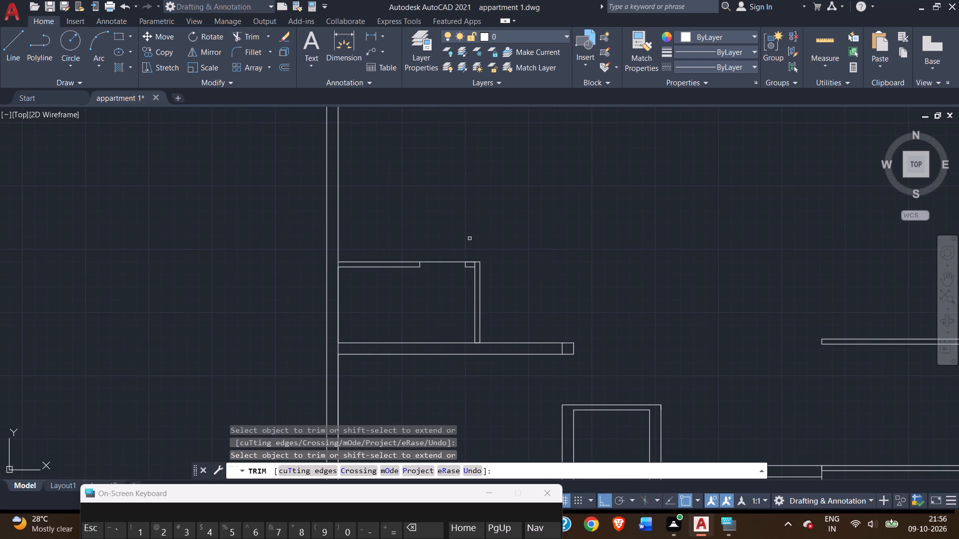
scroll(480, 218, down, 1)
click(6, 46)
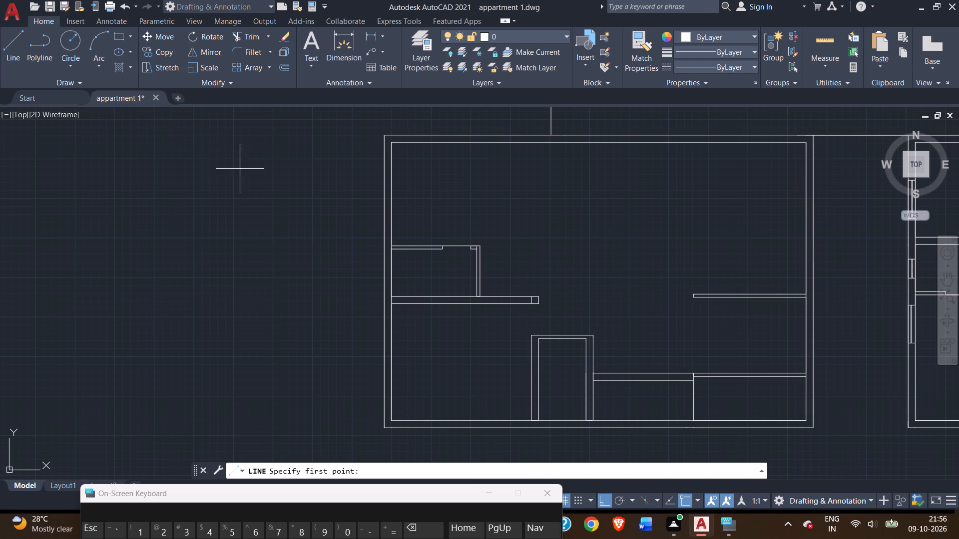
scroll(385, 257, up, 1)
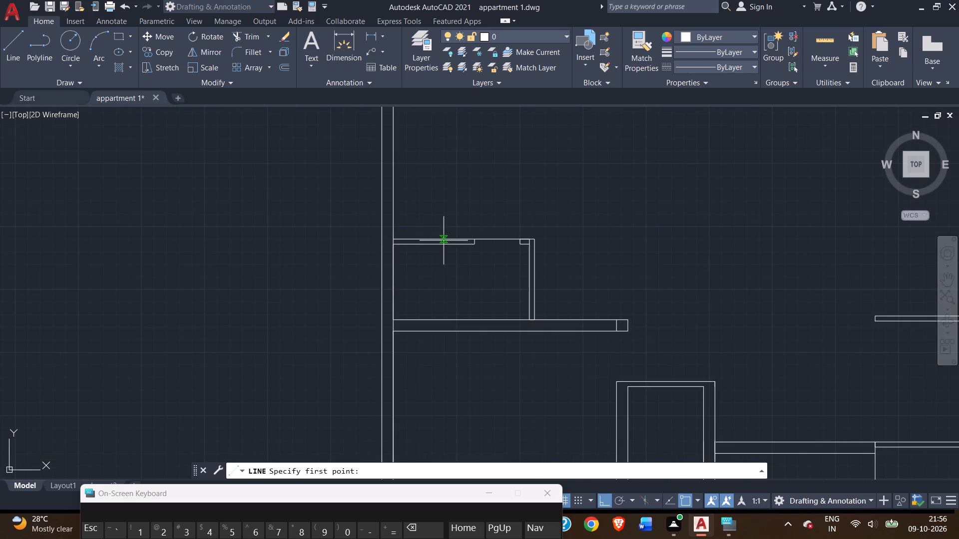
middle_drag(551, 246, 402, 238)
scroll(386, 233, up, 2)
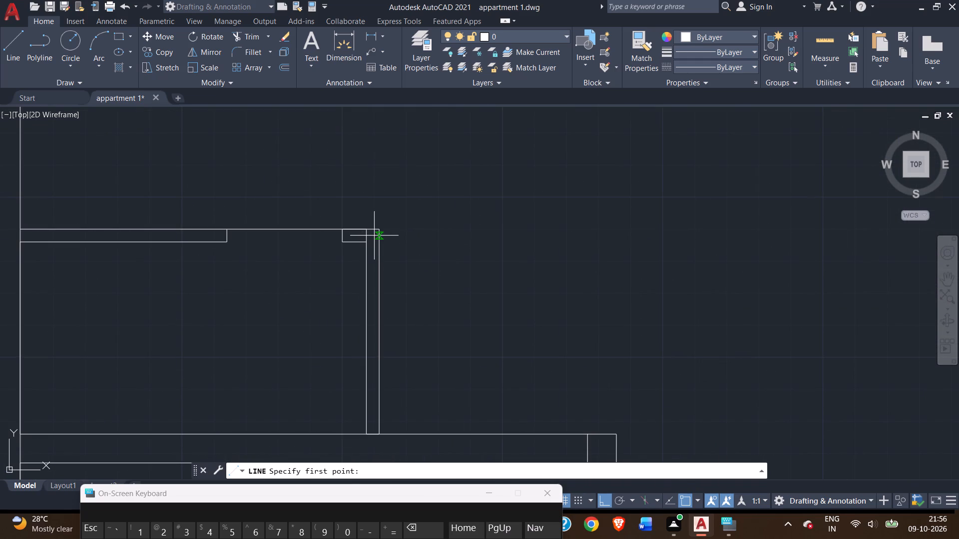
scroll(375, 232, up, 2)
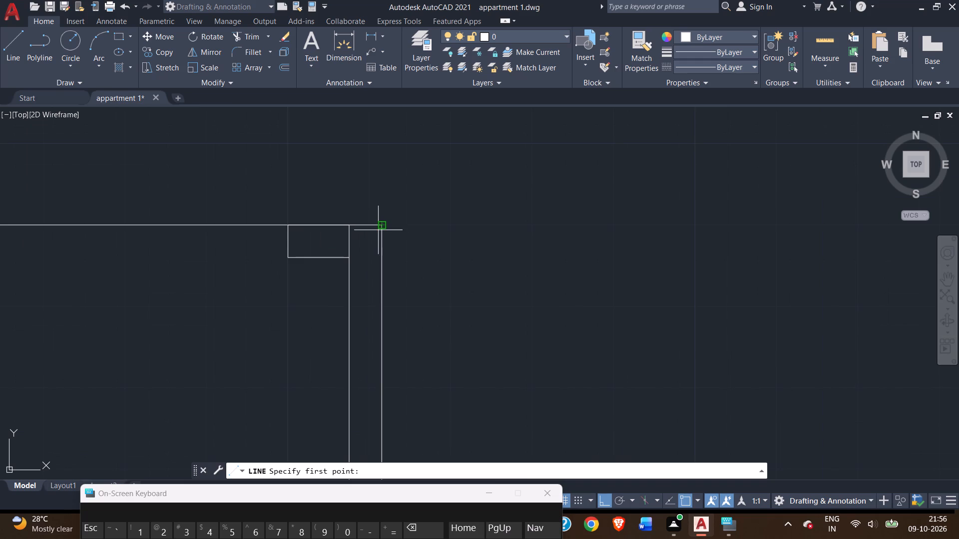
click(380, 227)
scroll(492, 221, down, 3)
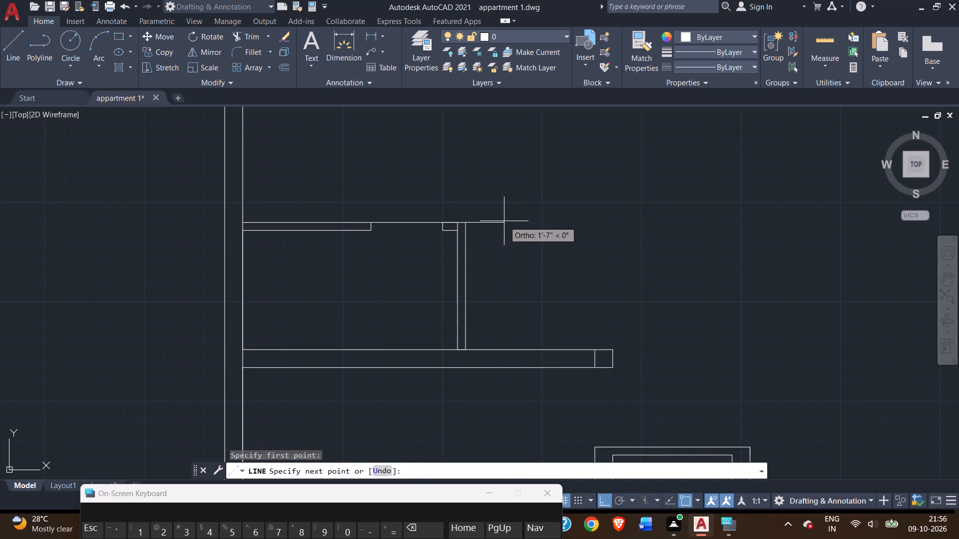
text(3')
key(Return)
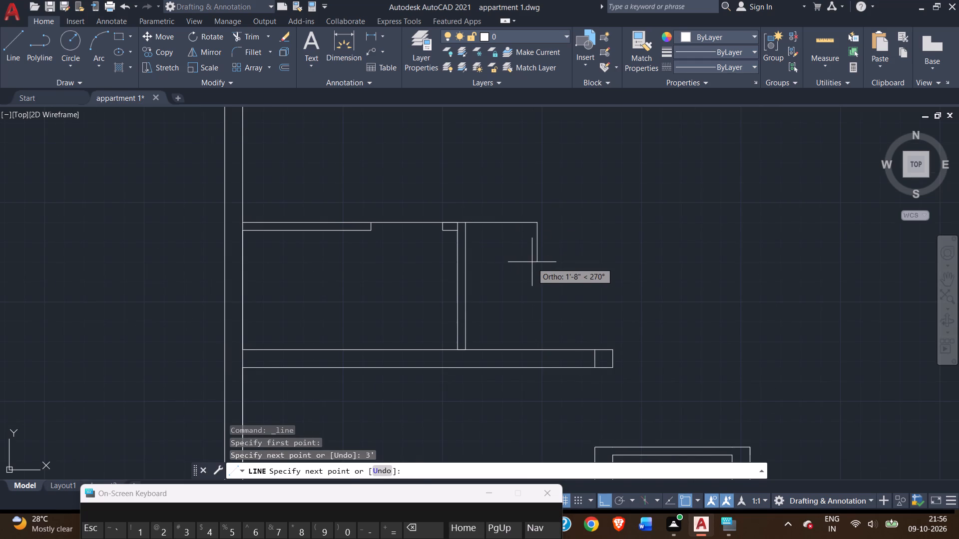
scroll(532, 262, down, 3)
scroll(530, 262, up, 4)
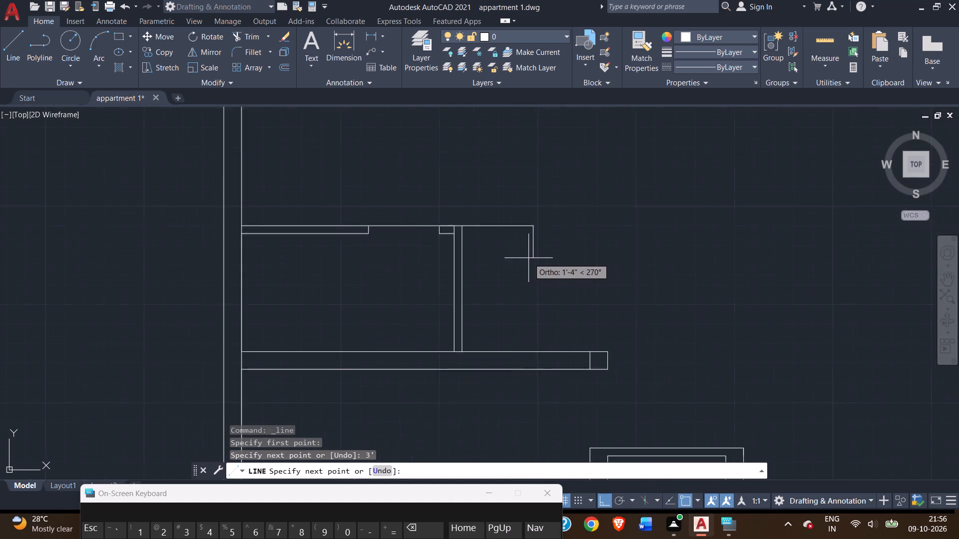
scroll(528, 258, up, 1)
key(4)
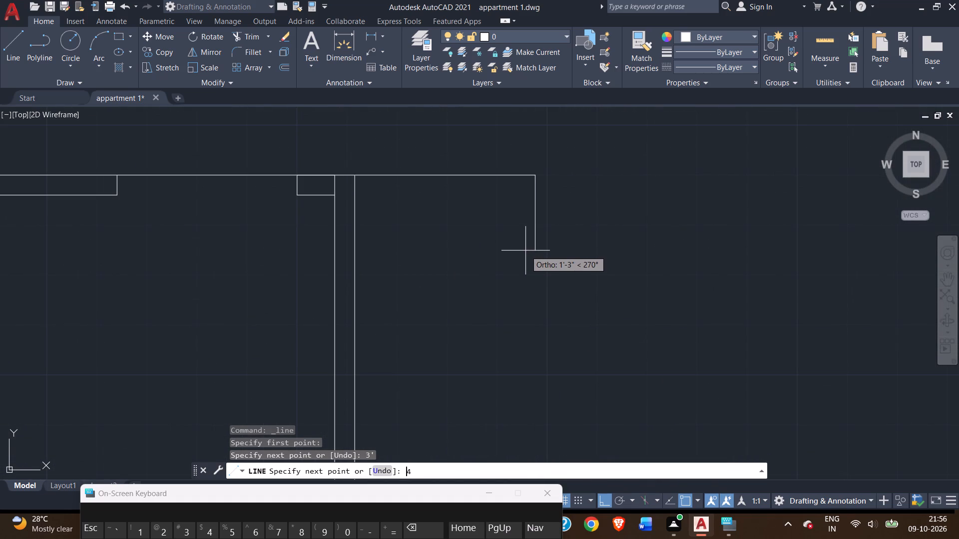
key(shift+quotedbl)
key(Return)
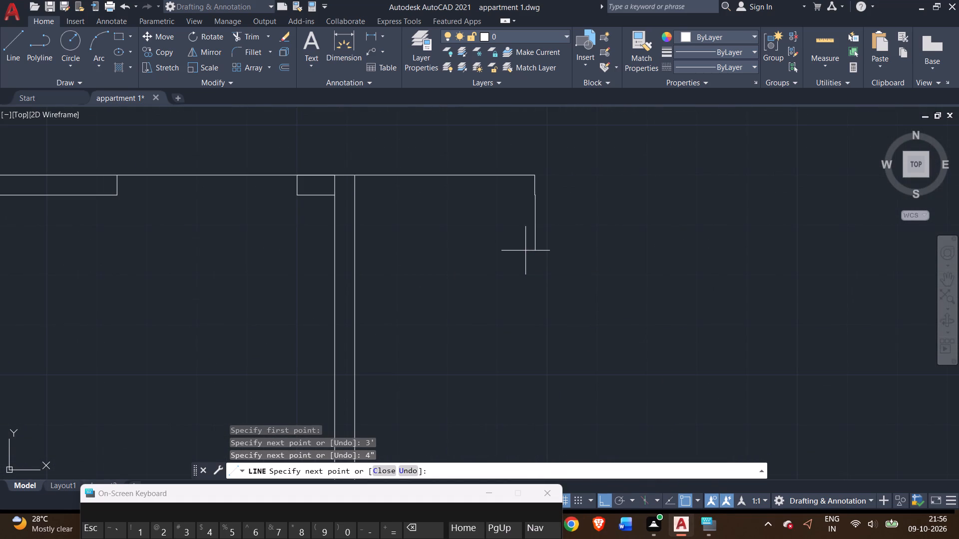
scroll(354, 195, up, 2)
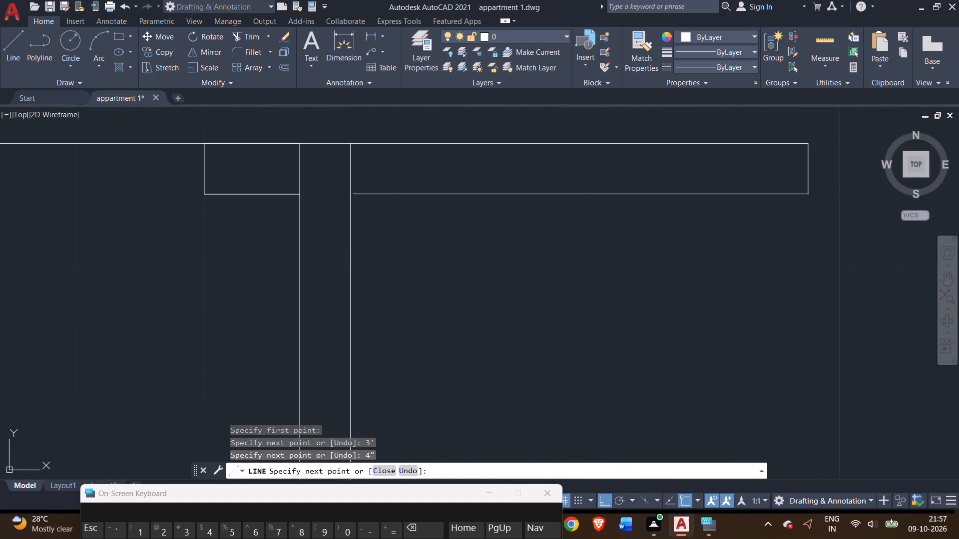
click(352, 195)
right_click(364, 208)
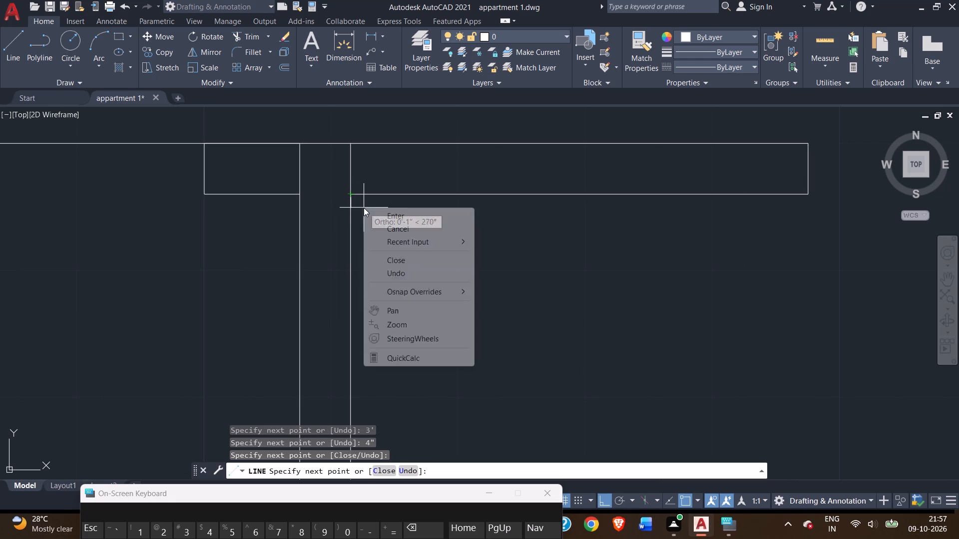
click(387, 214)
Trim away the short cross line inside the east end of the thick horizontal wall.
scroll(373, 237, up, 1)
scroll(373, 237, down, 7)
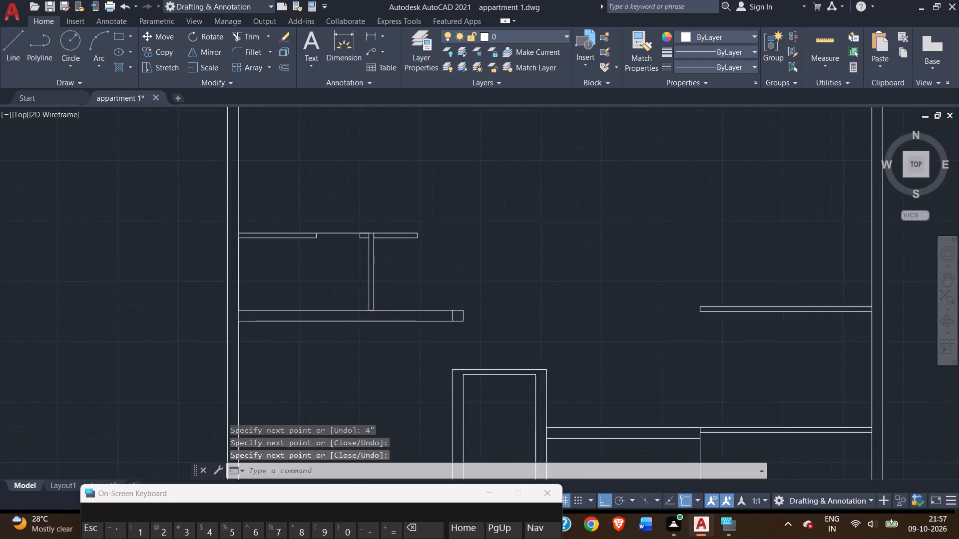
middle_drag(413, 246, 381, 251)
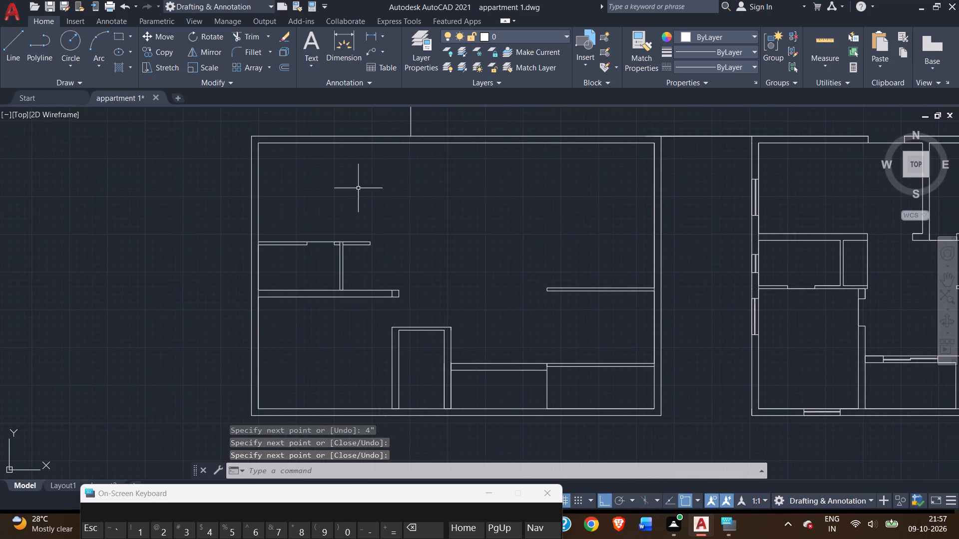
click(245, 41)
scroll(386, 302, up, 3)
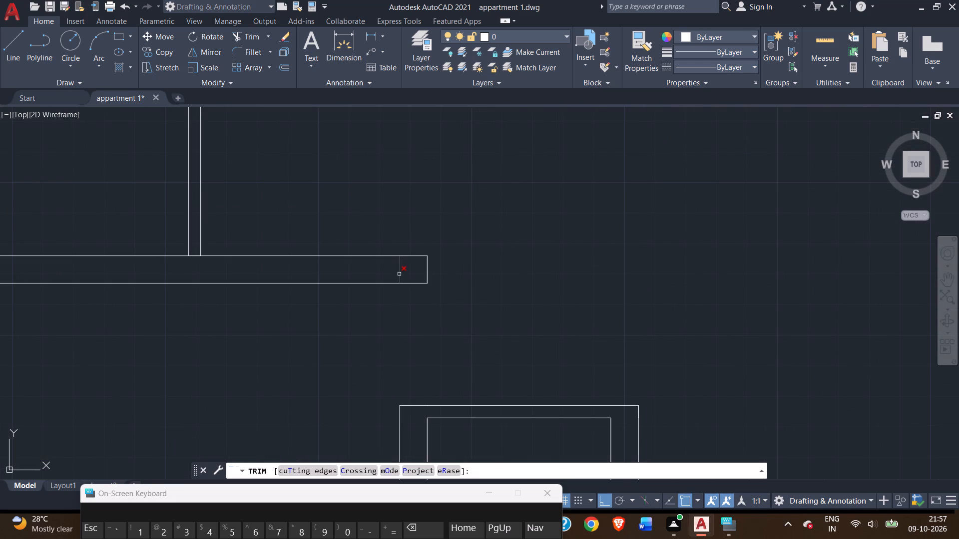
click(400, 273)
Trim the thick horizontal wall's north face between the two faces of the vertical partition to open the junction.
scroll(303, 228, down, 2)
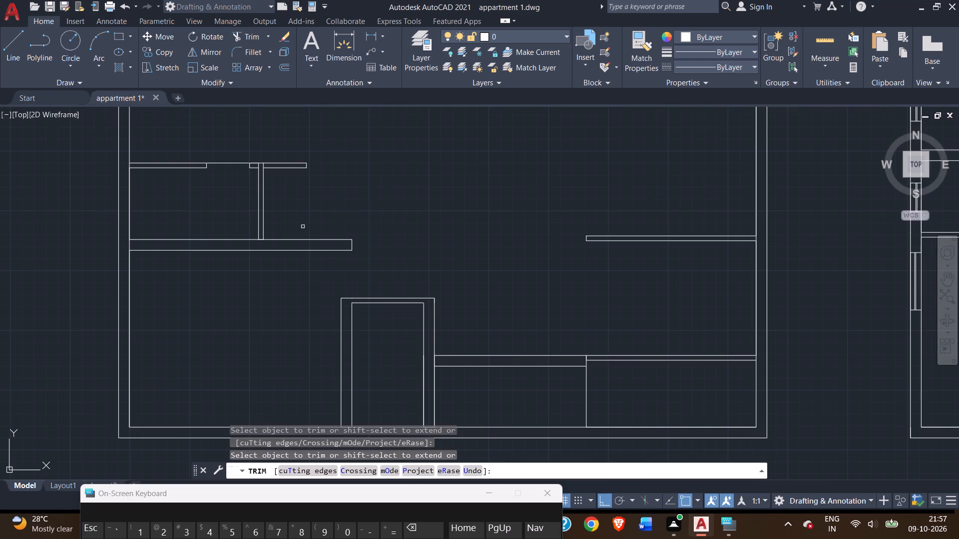
scroll(261, 243, up, 6)
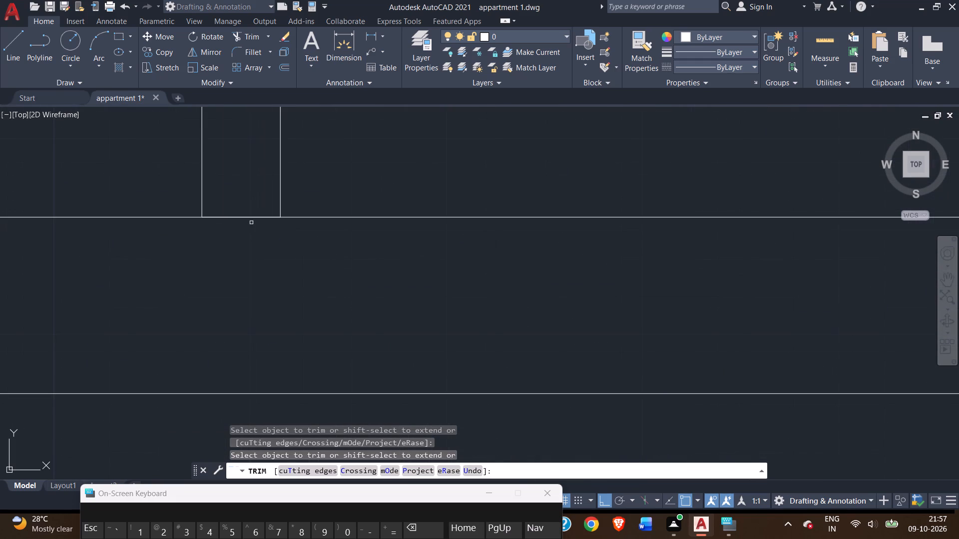
click(251, 218)
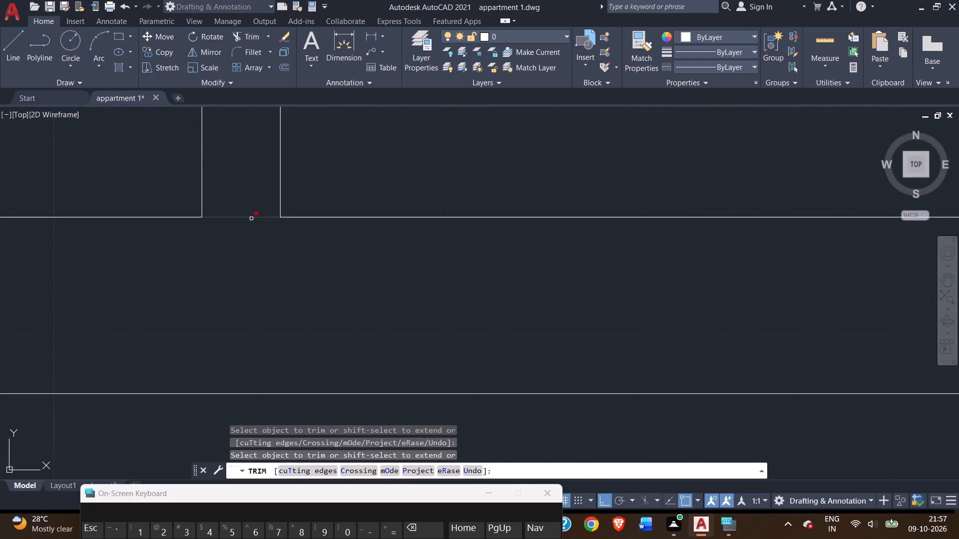
double_click(251, 219)
scroll(318, 206, down, 6)
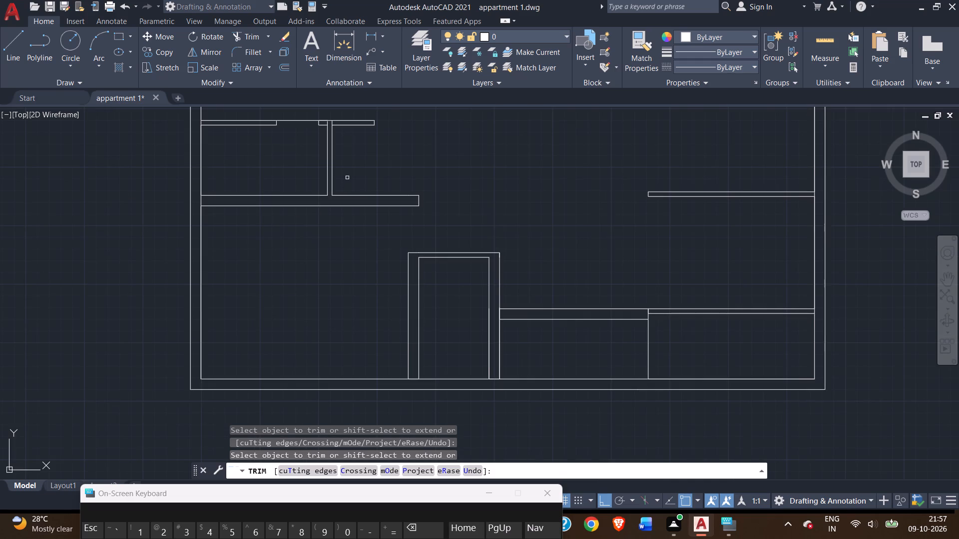
Trim both vertical partition lines where they cross the 4" horizontal partition, opening the T-junction at its north end.
middle_drag(347, 178, 340, 288)
scroll(327, 236, up, 3)
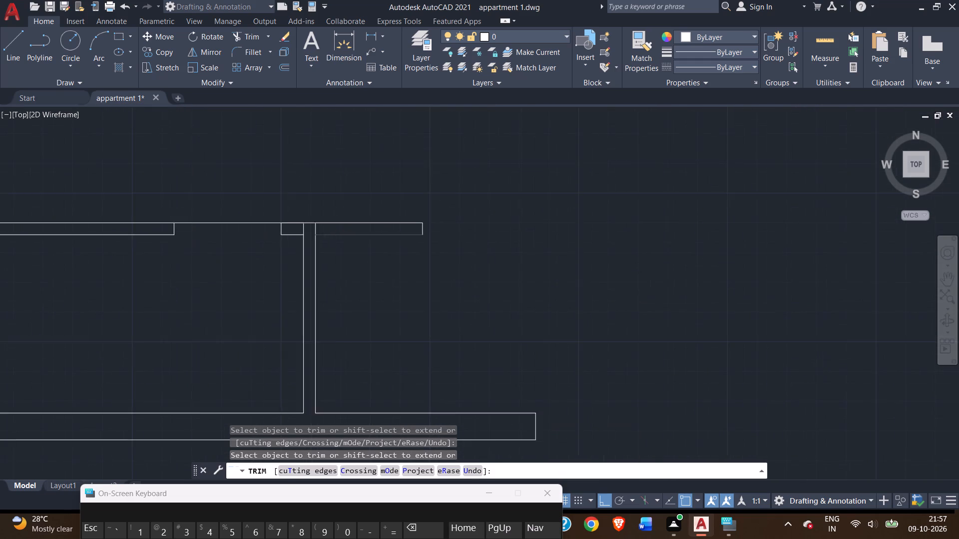
scroll(298, 223, up, 3)
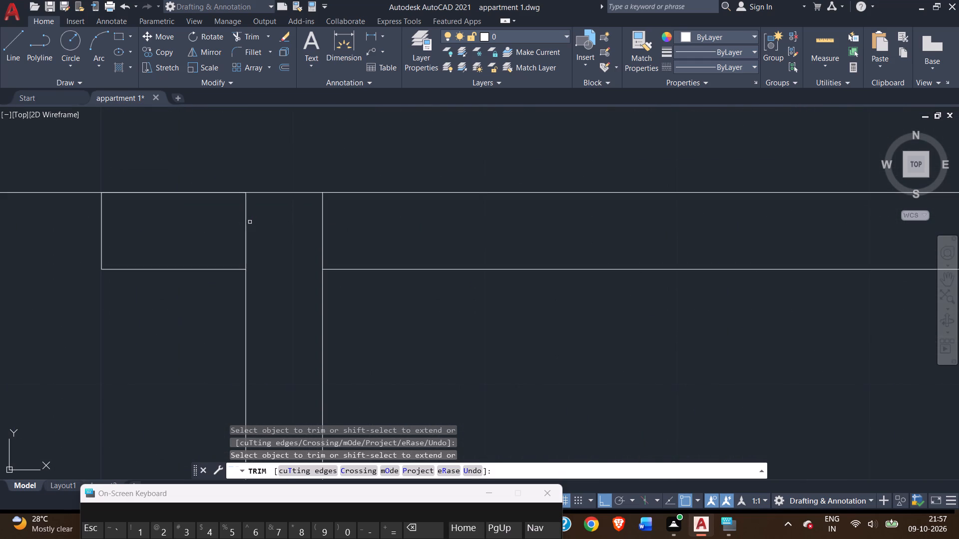
click(246, 223)
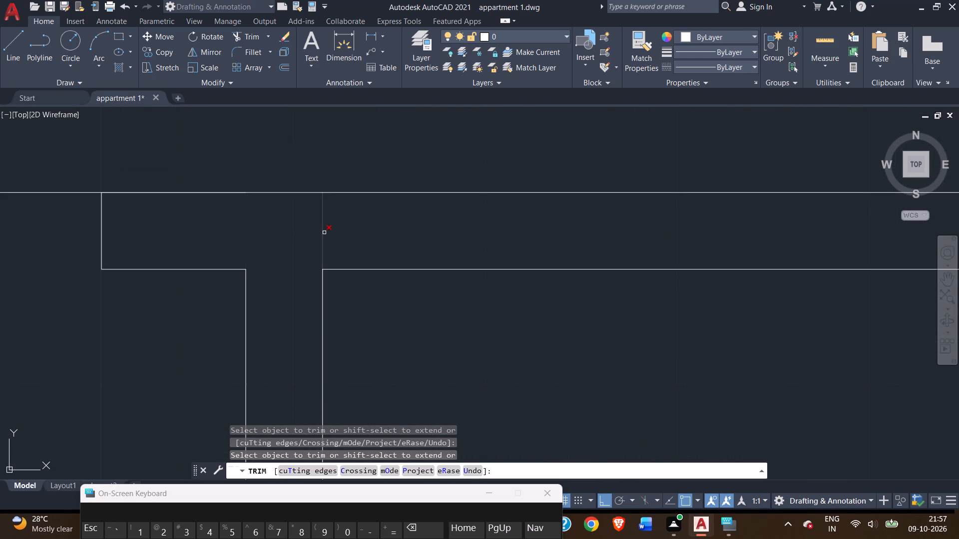
click(323, 232)
scroll(299, 255, down, 3)
scroll(373, 288, down, 3)
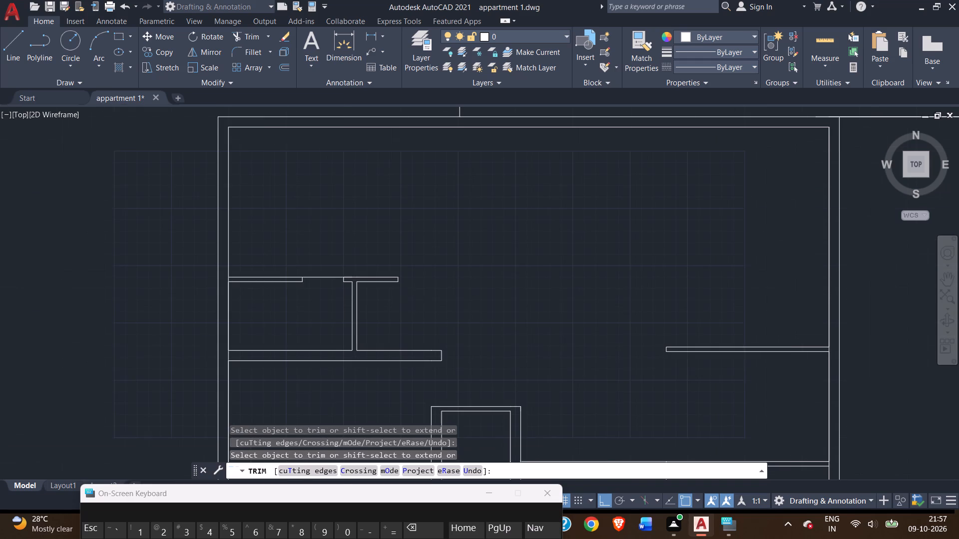
Draw a 14'4" line east from the unit's inner northwest corner along the north wall's inner face.
middle_drag(433, 296, 363, 322)
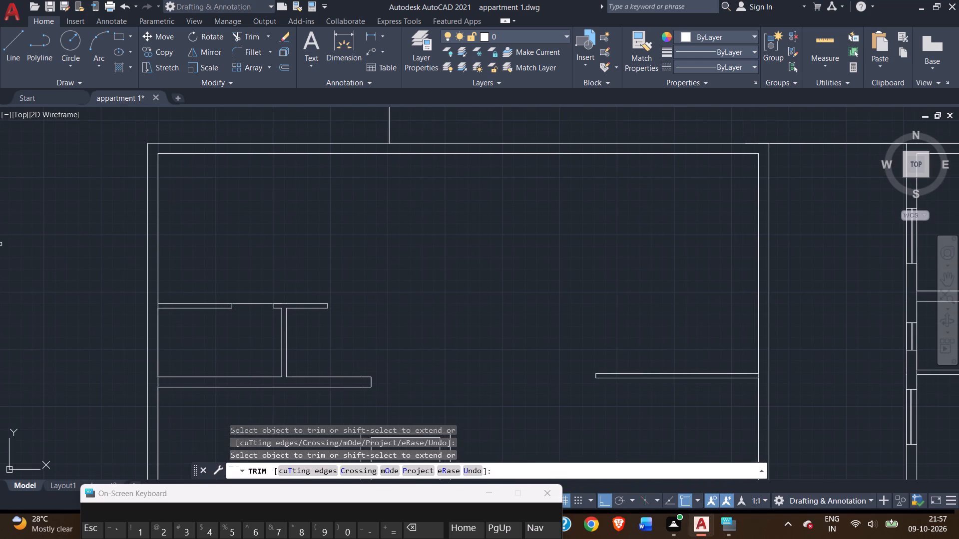
click(9, 62)
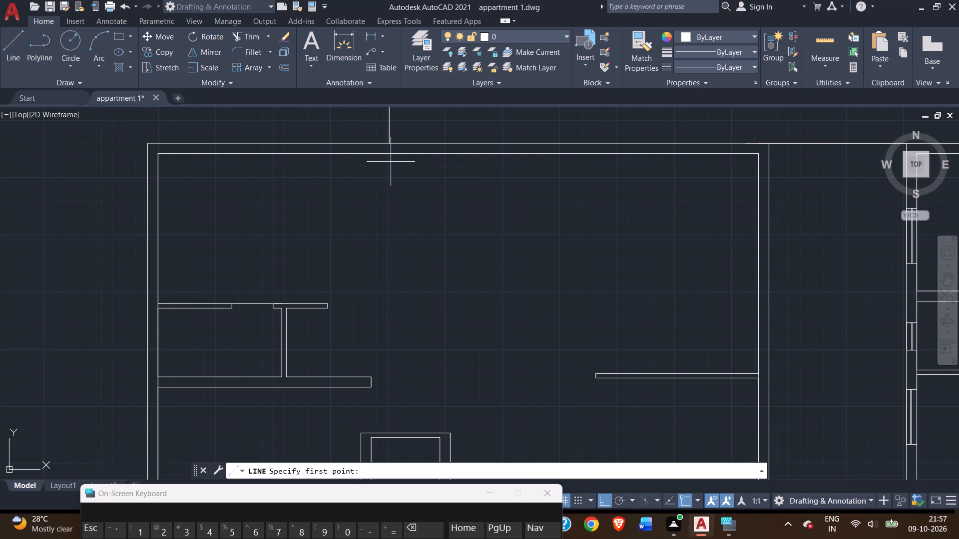
scroll(391, 162, down, 2)
scroll(391, 162, up, 2)
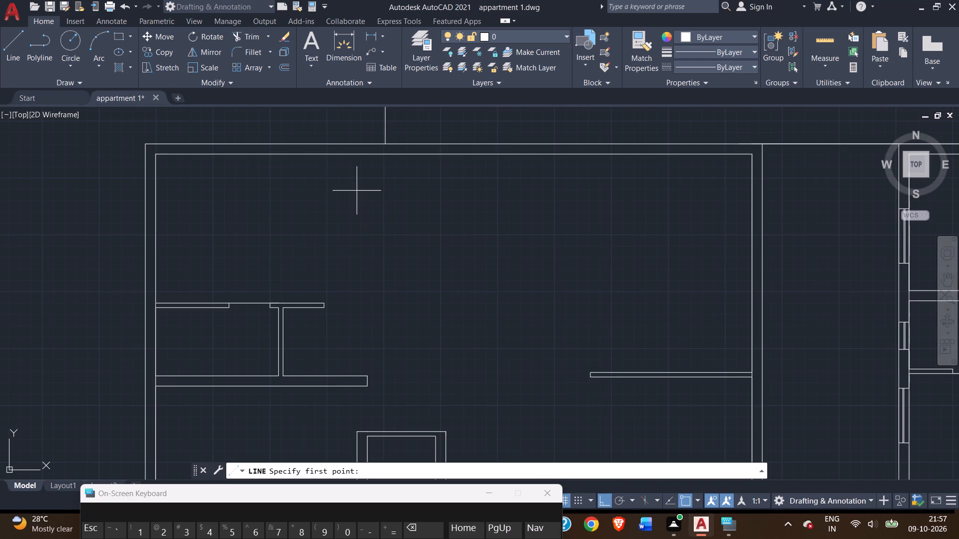
click(155, 157)
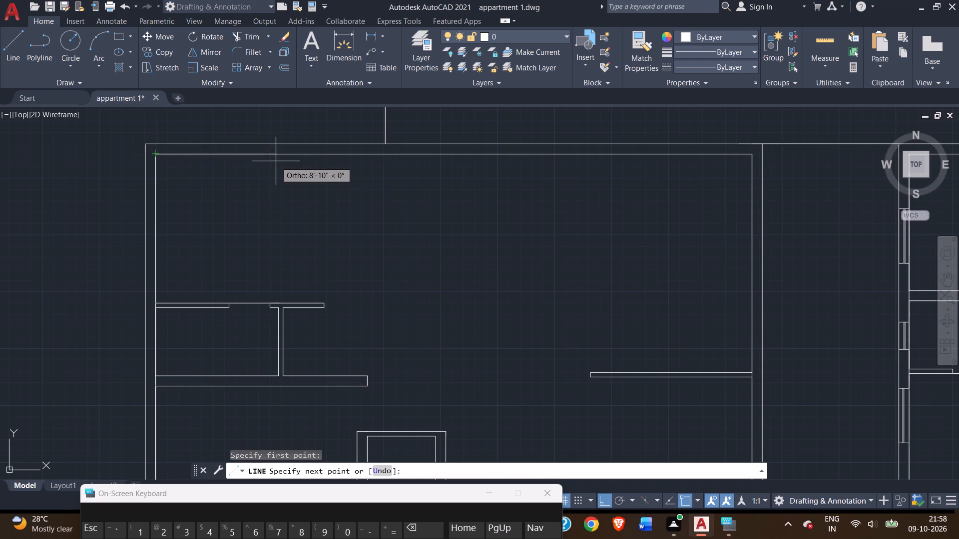
text(014)
key(BackSpace)
key(BackSpace)
key(BackSpace)
text(14'4)
key(shift+quotedbl)
key(Return)
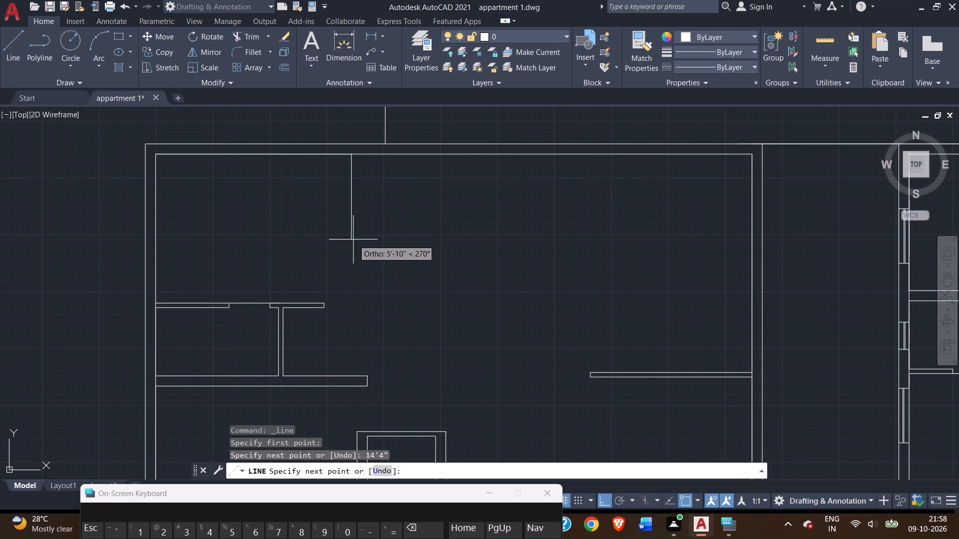
Continue the line south level with the 4" horizontal partition's south face, 9" east, and back north to the wall, forming a 9" vertical partition.
scroll(352, 297, up, 2)
scroll(350, 299, down, 2)
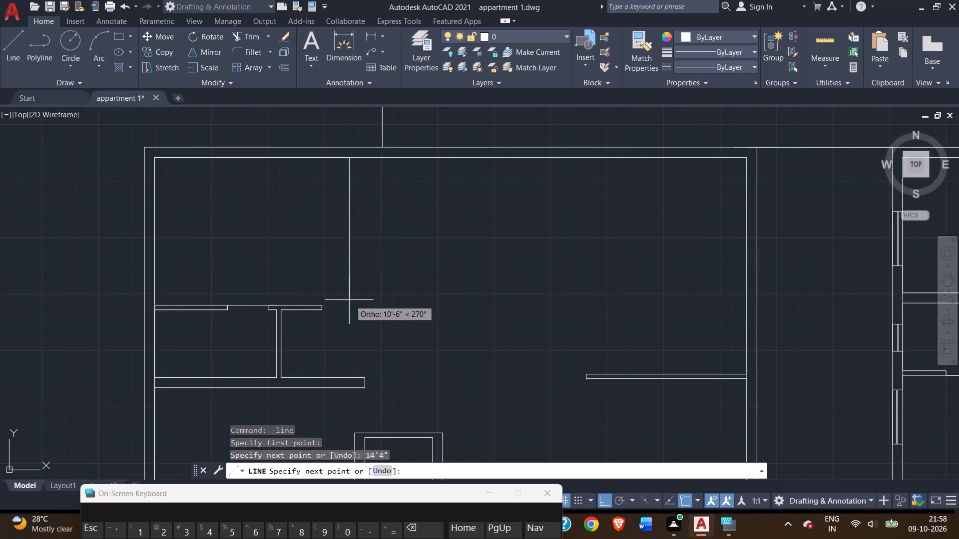
scroll(348, 309, up, 1)
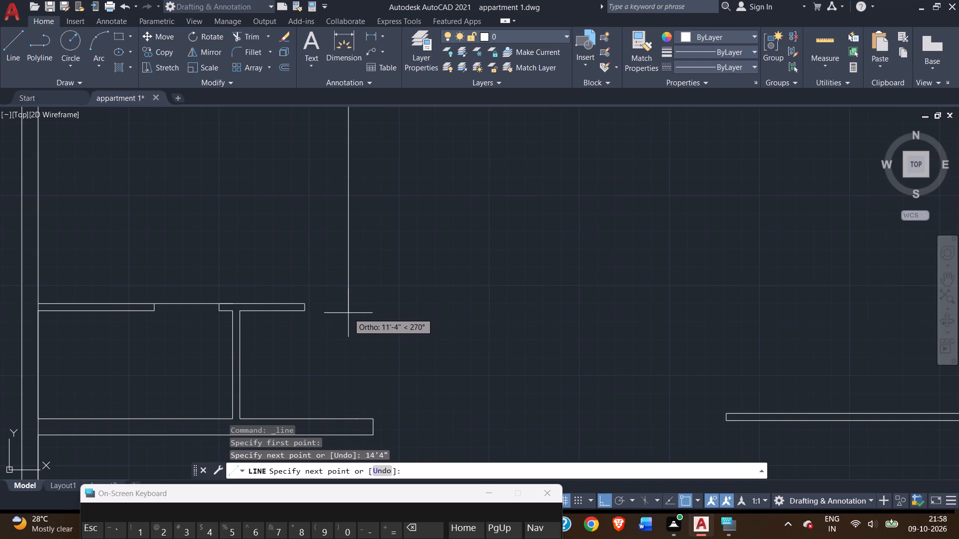
scroll(348, 313, down, 1)
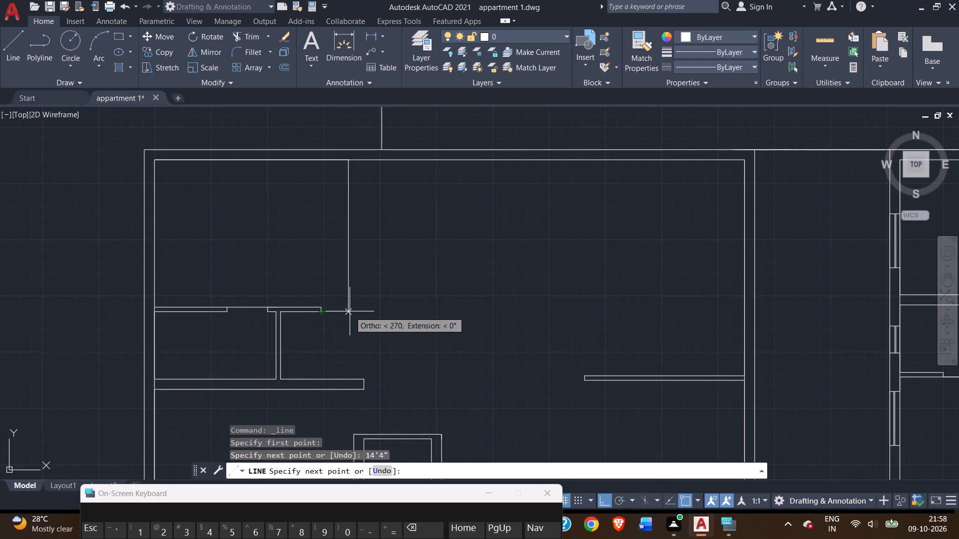
click(348, 311)
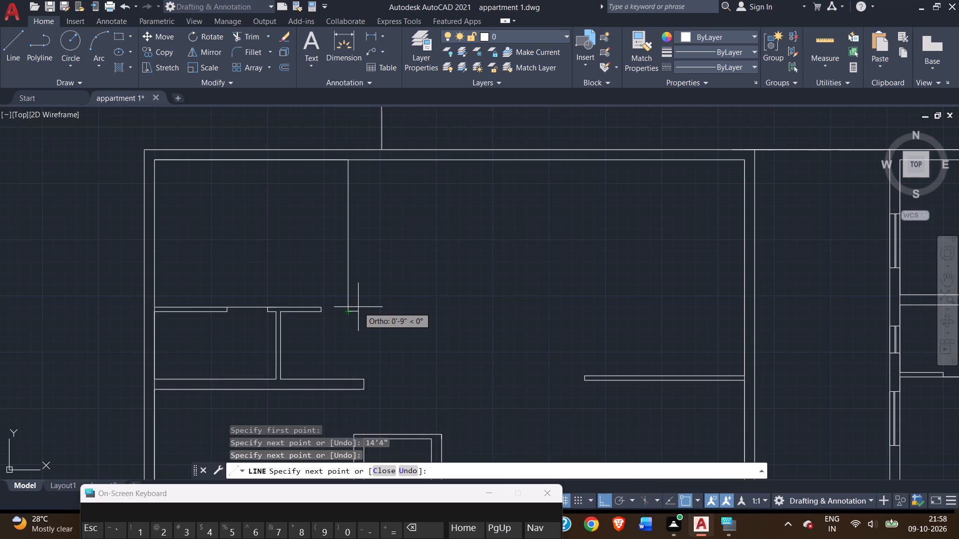
key(9)
key(shift+quotedbl)
key(Return)
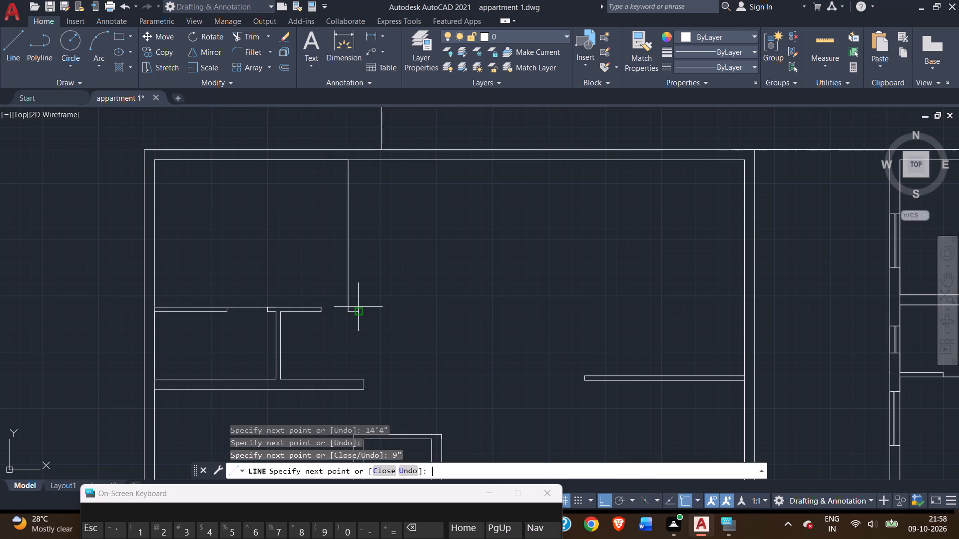
scroll(368, 183, up, 2)
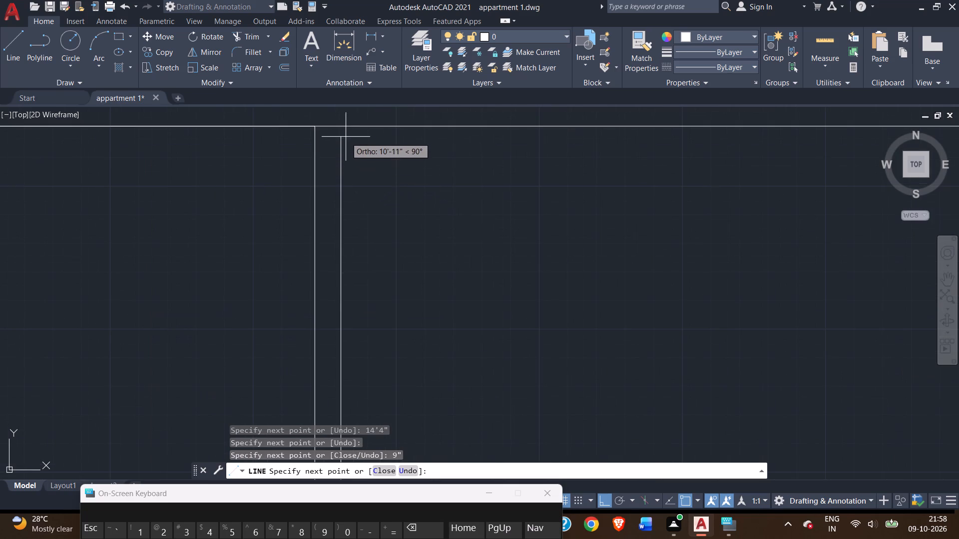
click(340, 128)
right_click(348, 142)
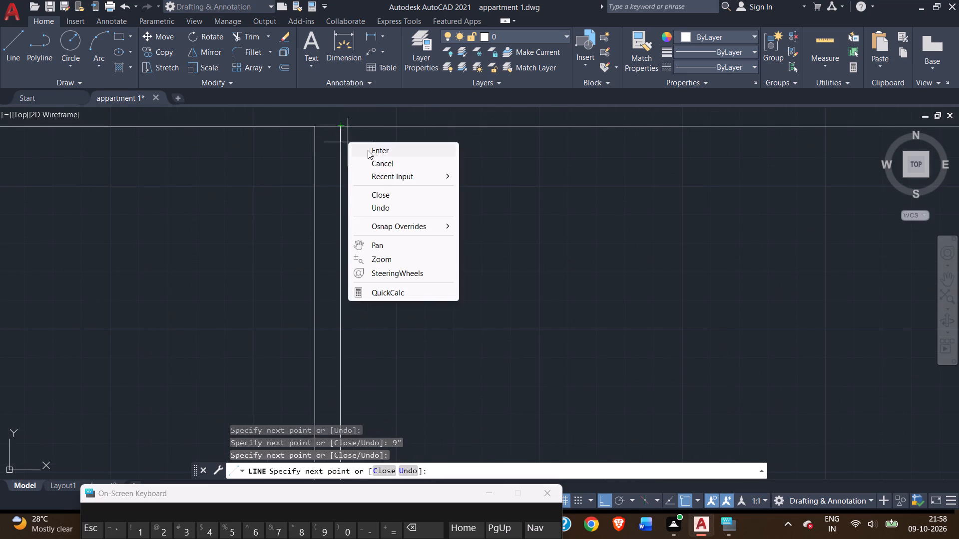
click(374, 152)
Draw a 5' line east along the north wall's inner face, starting from the 9" partition's east face.
scroll(367, 176, down, 3)
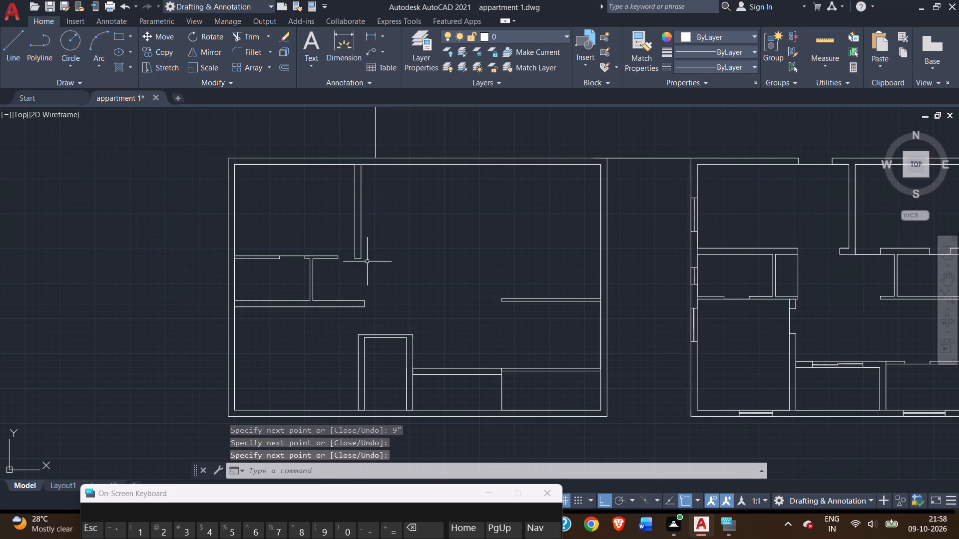
scroll(349, 266, up, 3)
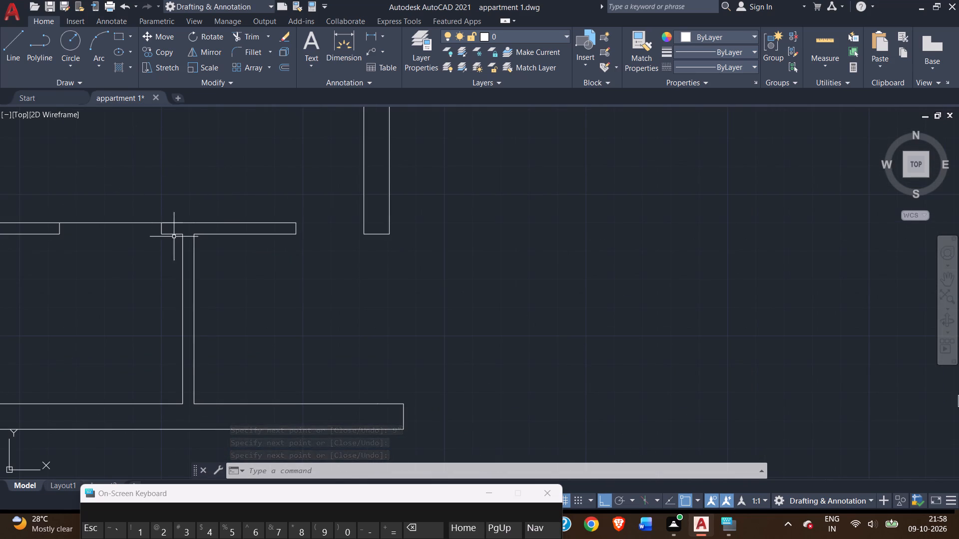
scroll(180, 243, down, 4)
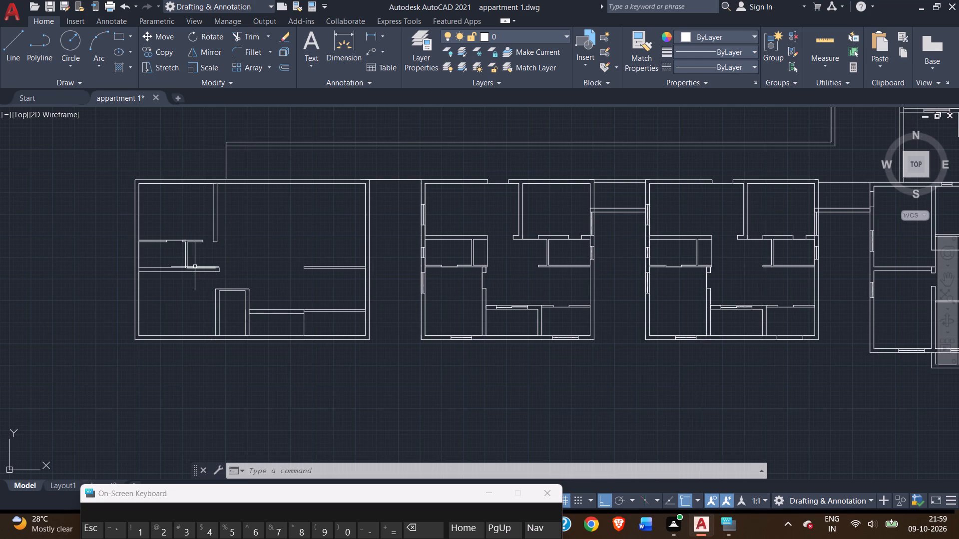
click(7, 49)
scroll(221, 192, up, 1)
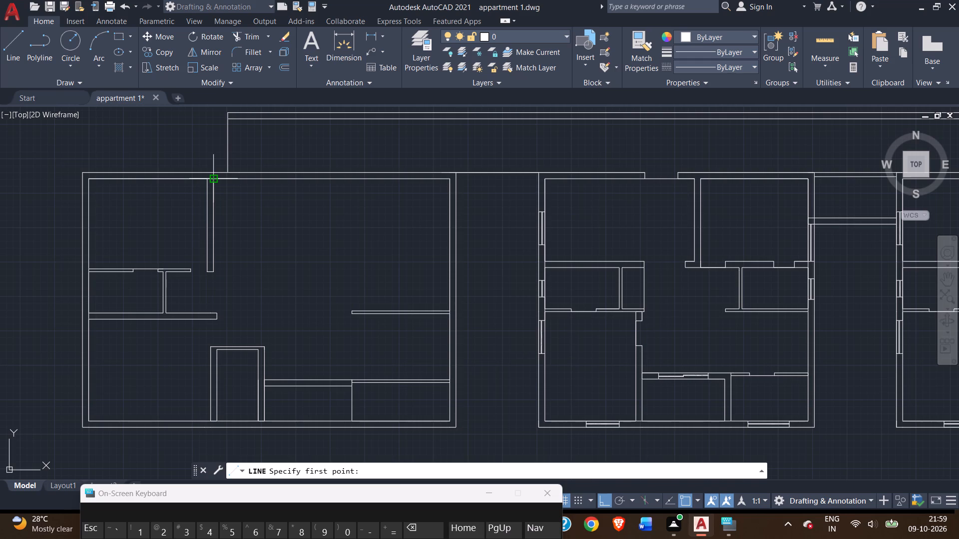
click(214, 182)
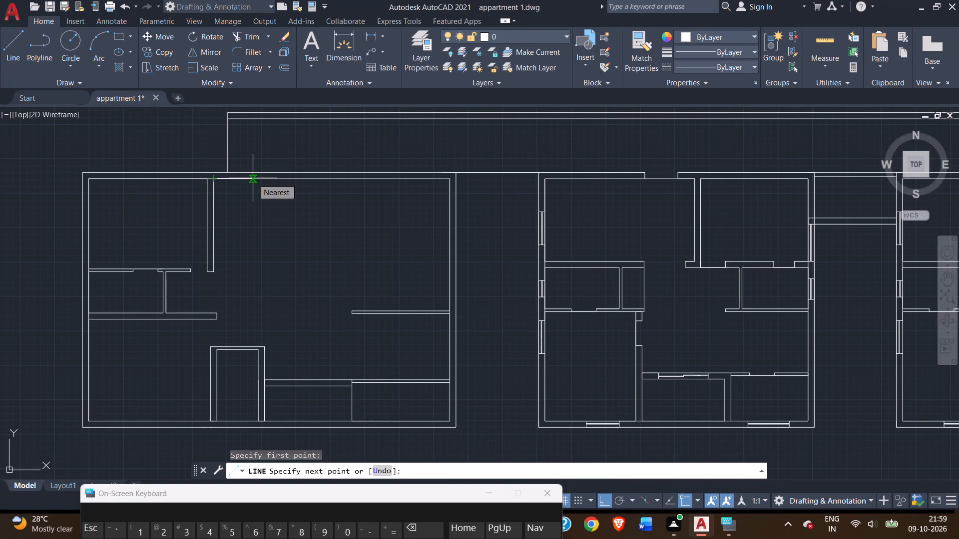
text(5')
key(Return)
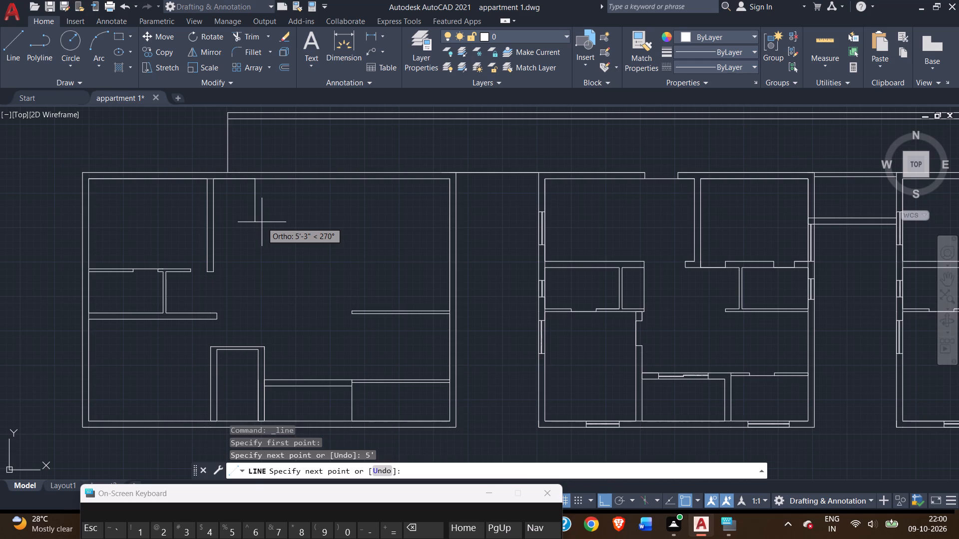
Continue the line 9' south, 4" east and back north to the wall's inner face, forming a 4" vertical partition.
scroll(262, 222, up, 1)
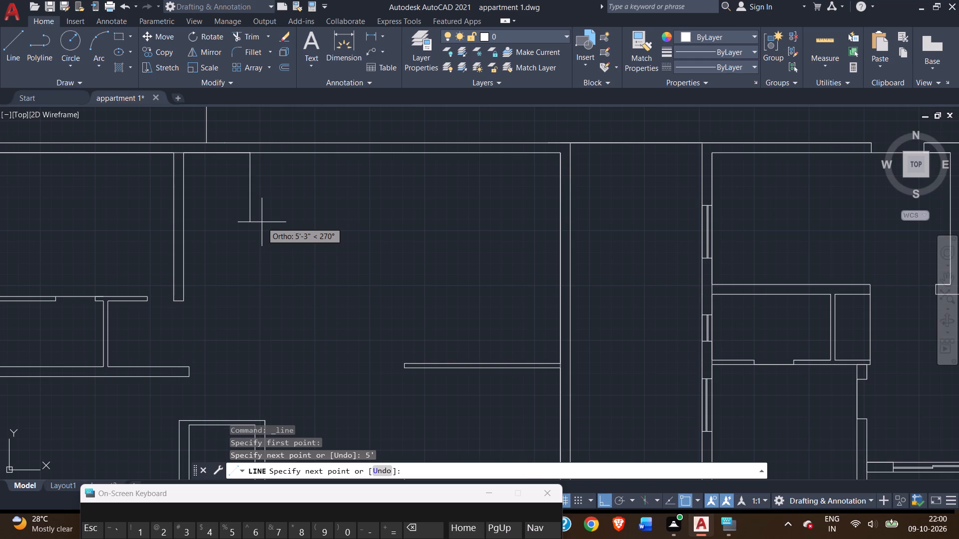
text(9')
key(Return)
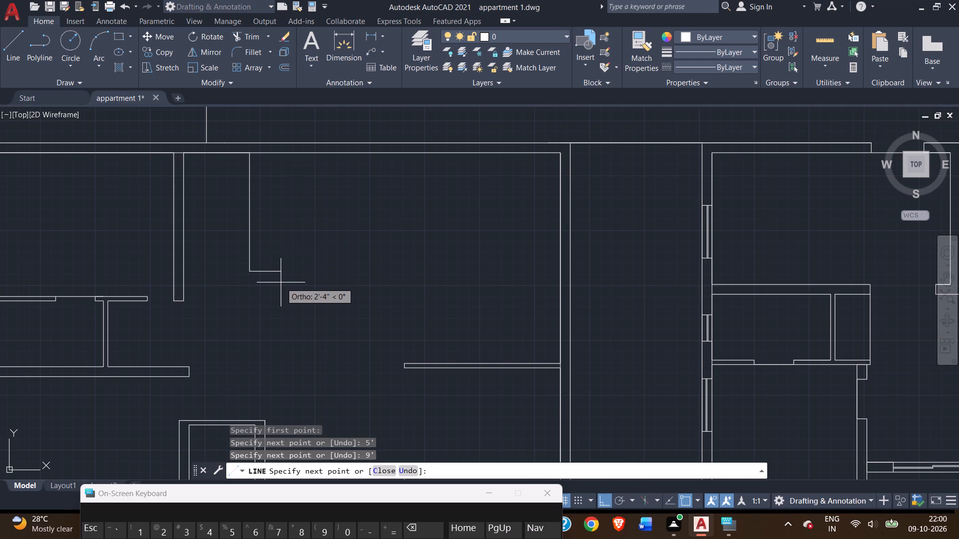
scroll(279, 282, up, 1)
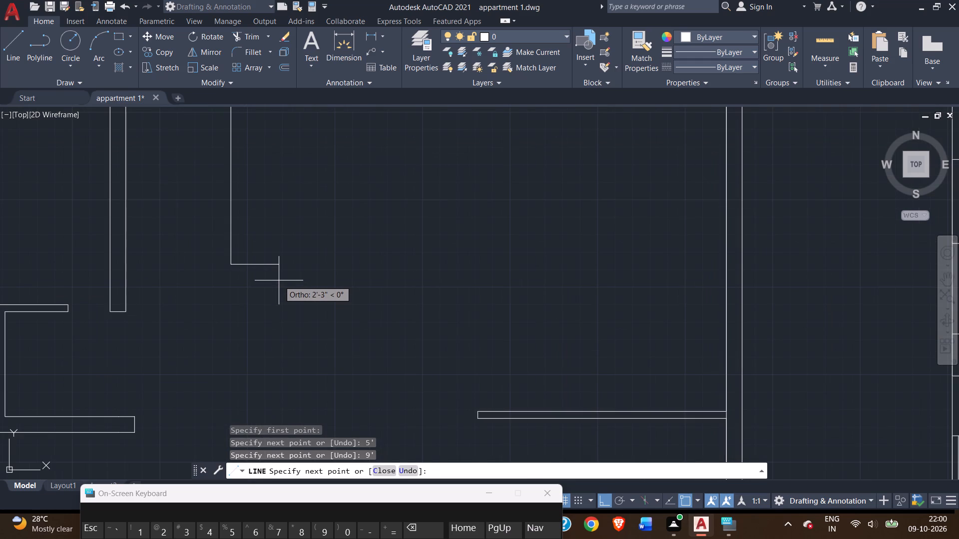
key(4)
key(shift+quotedbl)
key(Return)
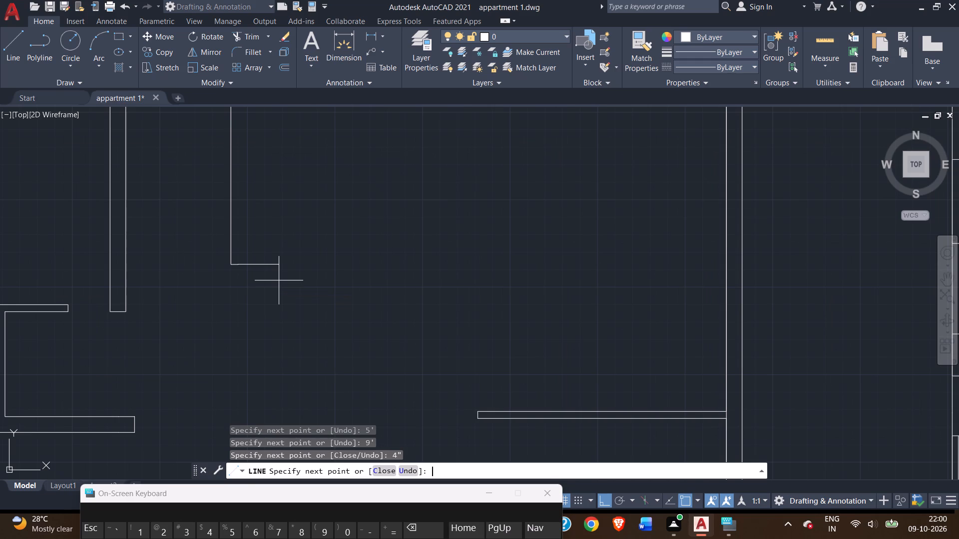
scroll(289, 183, down, 3)
middle_drag(284, 178, 283, 199)
scroll(278, 181, up, 3)
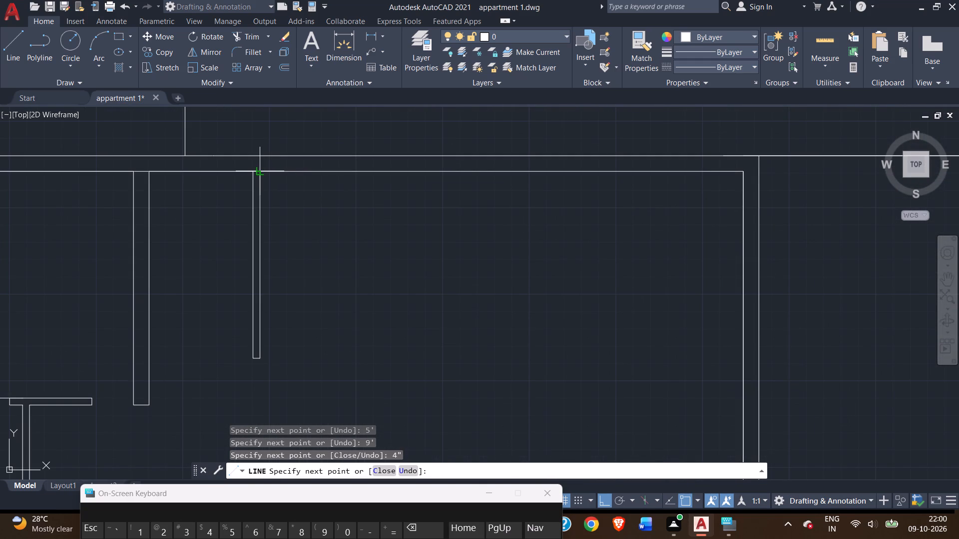
click(262, 171)
right_click(269, 182)
double_click(295, 190)
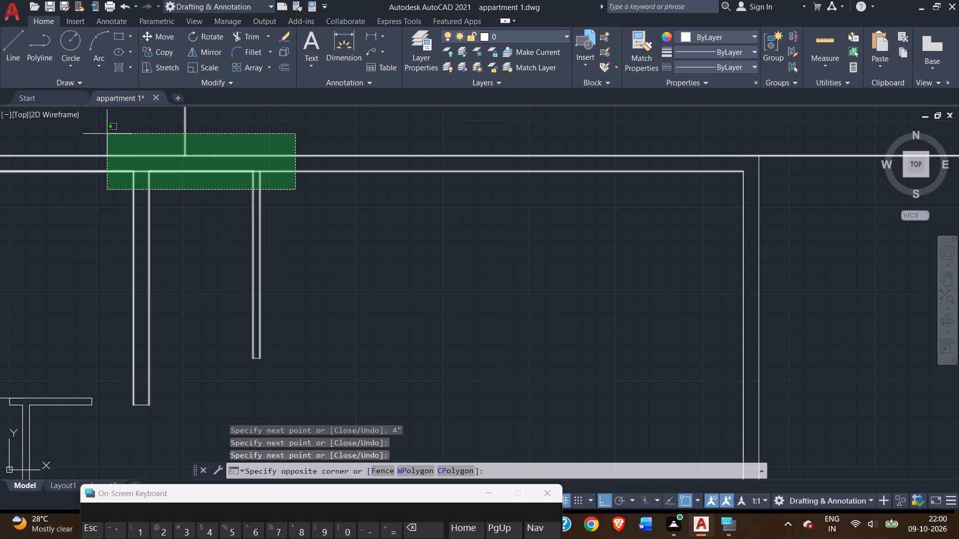
click(278, 197)
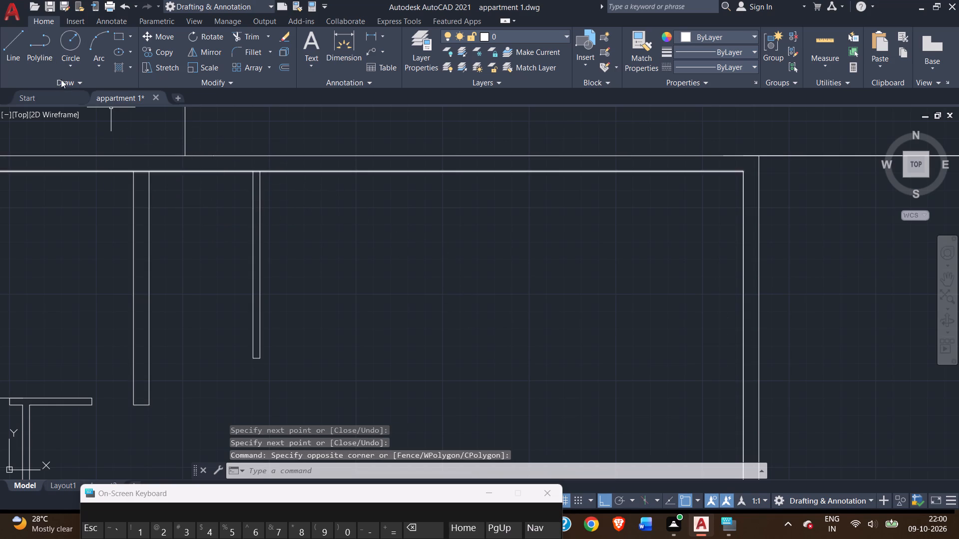
Draw a 4" horizontal partition from the 4" vertical partition's south end west to the 9" partition, closing its east end flush with the outer face.
click(5, 50)
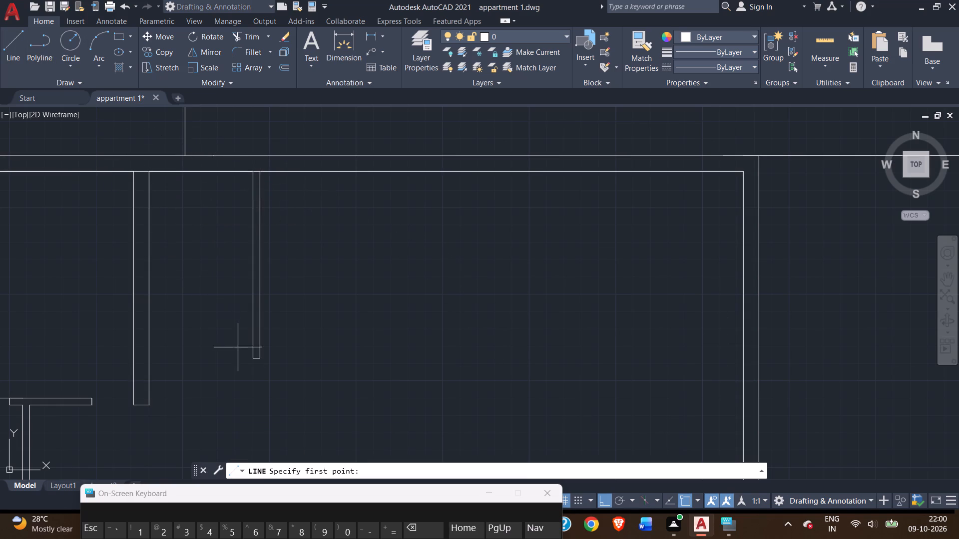
middle_drag(242, 373, 260, 353)
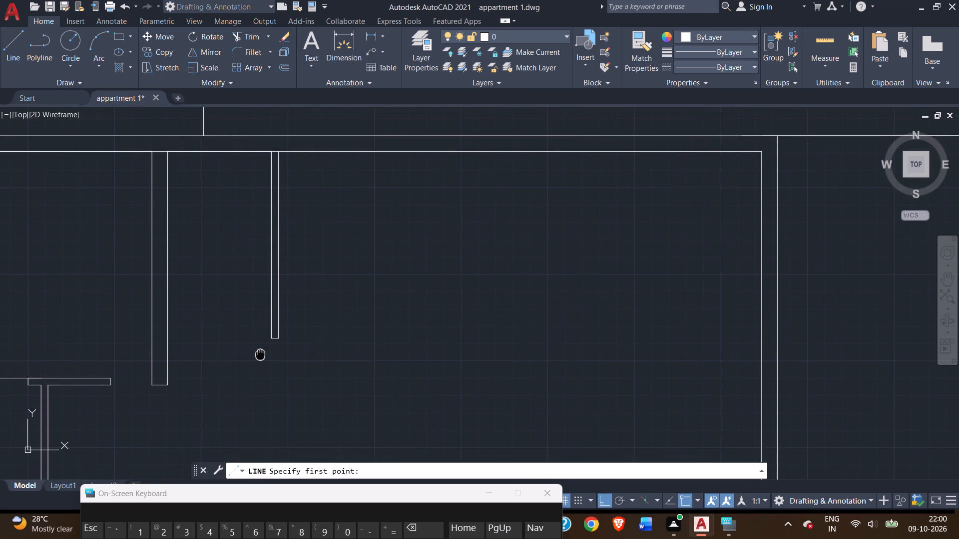
middle_drag(260, 353, 262, 349)
scroll(261, 344, up, 2)
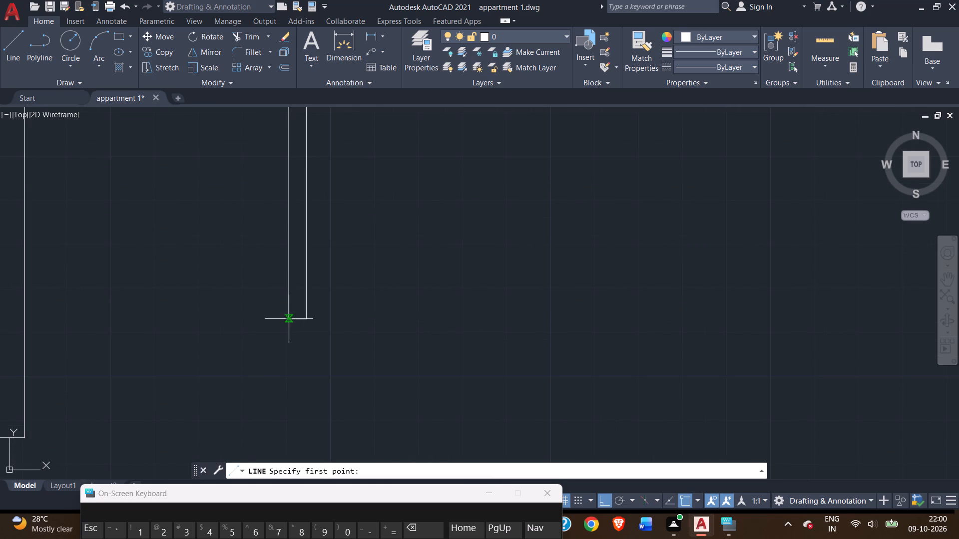
click(288, 320)
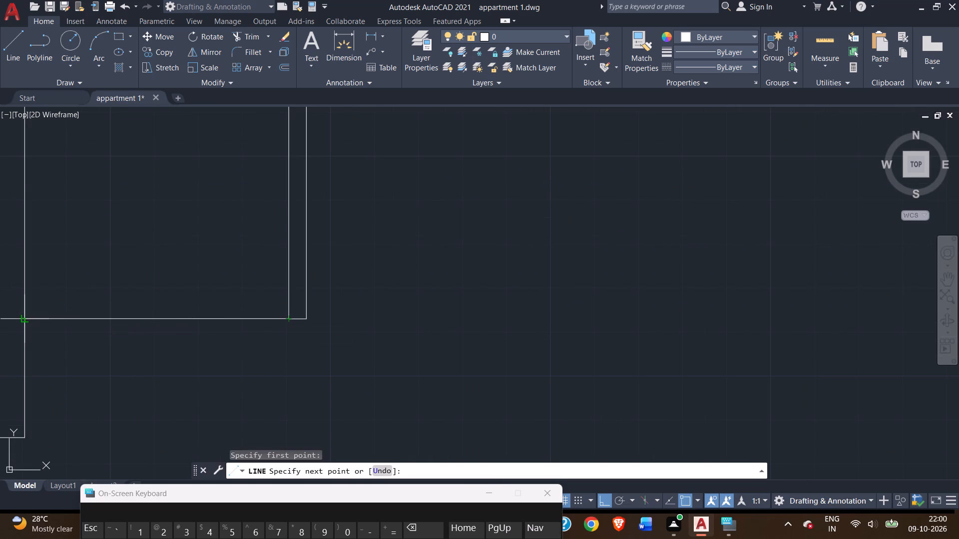
click(26, 320)
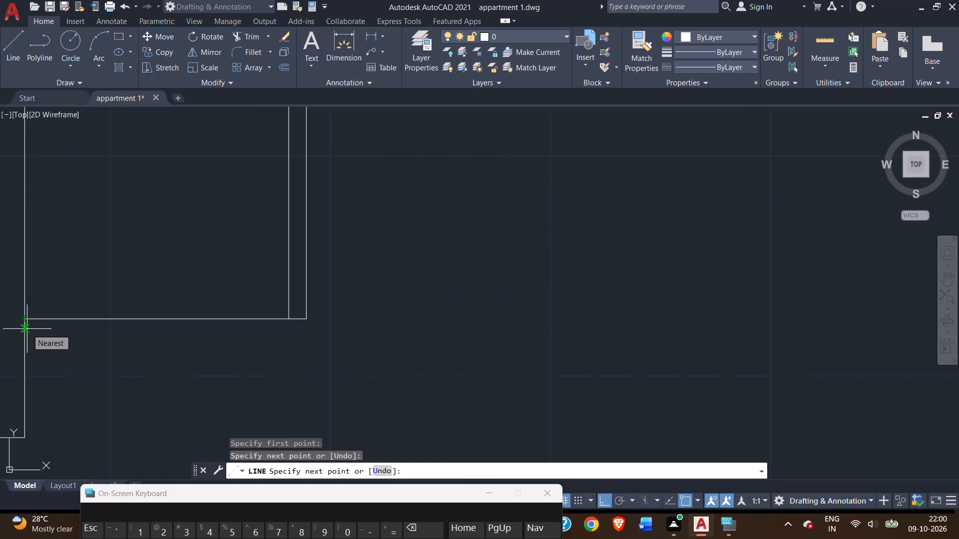
key(4)
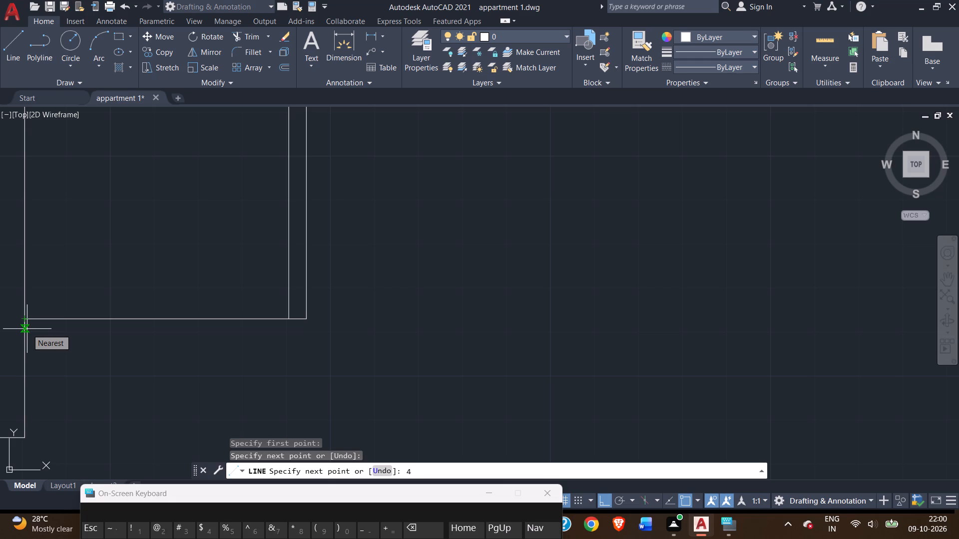
key(shift+quotedbl)
key(Return)
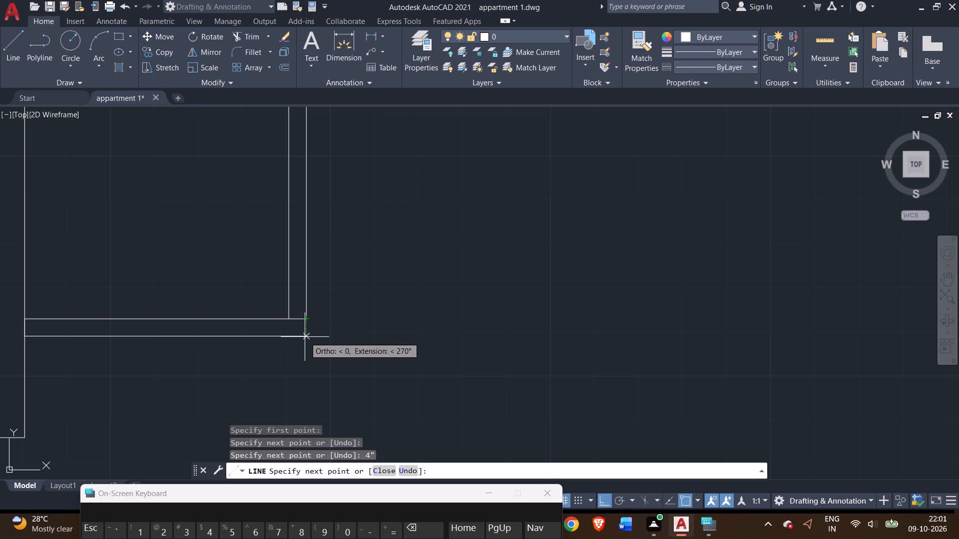
click(306, 337)
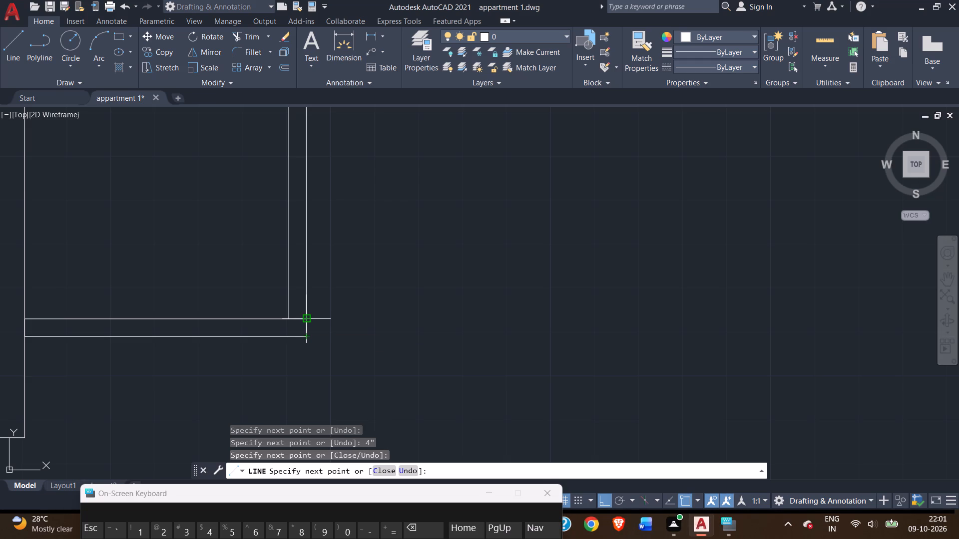
scroll(308, 321, up, 3)
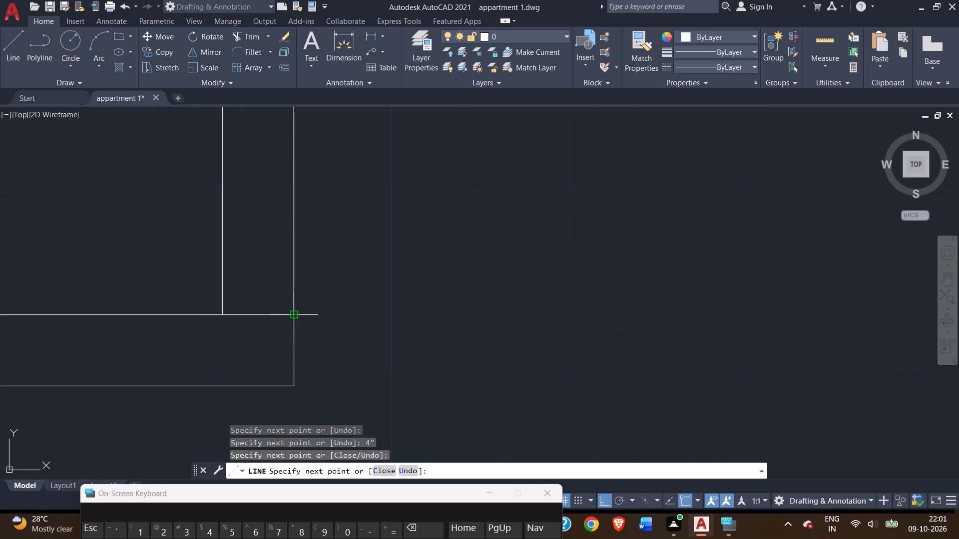
click(294, 312)
right_click(314, 304)
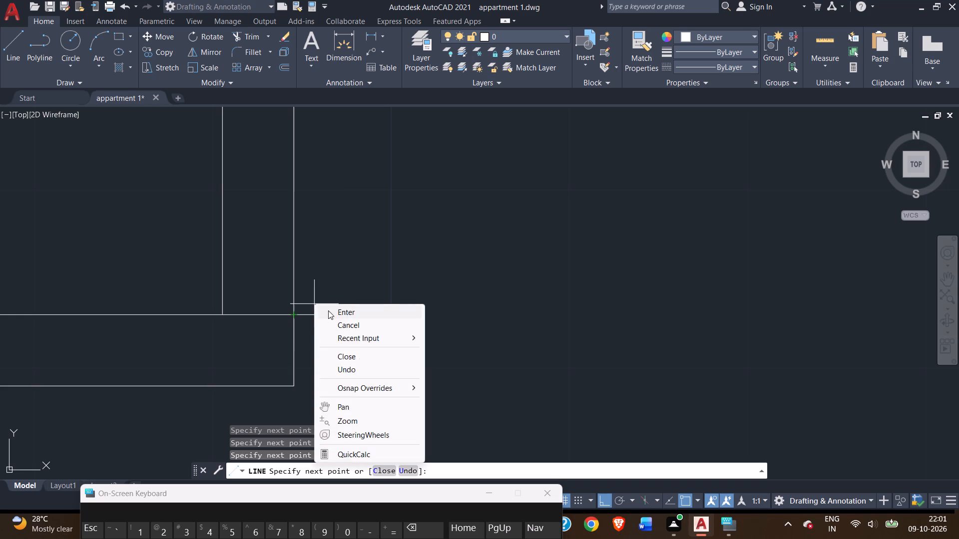
click(328, 310)
Trim the short cross line between the 4" vertical partition's faces at its south end to open the room's southeast corner.
scroll(311, 331, down, 4)
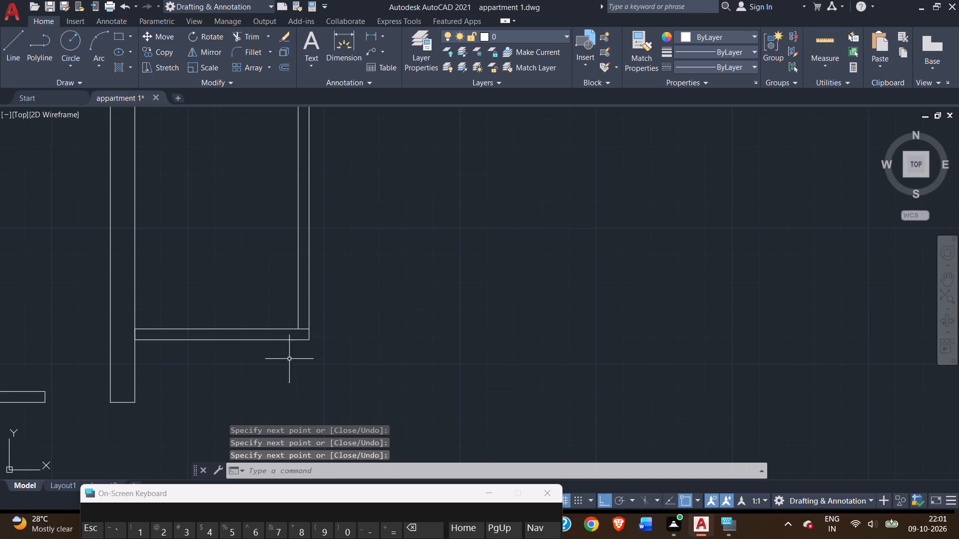
click(250, 40)
scroll(307, 325, up, 2)
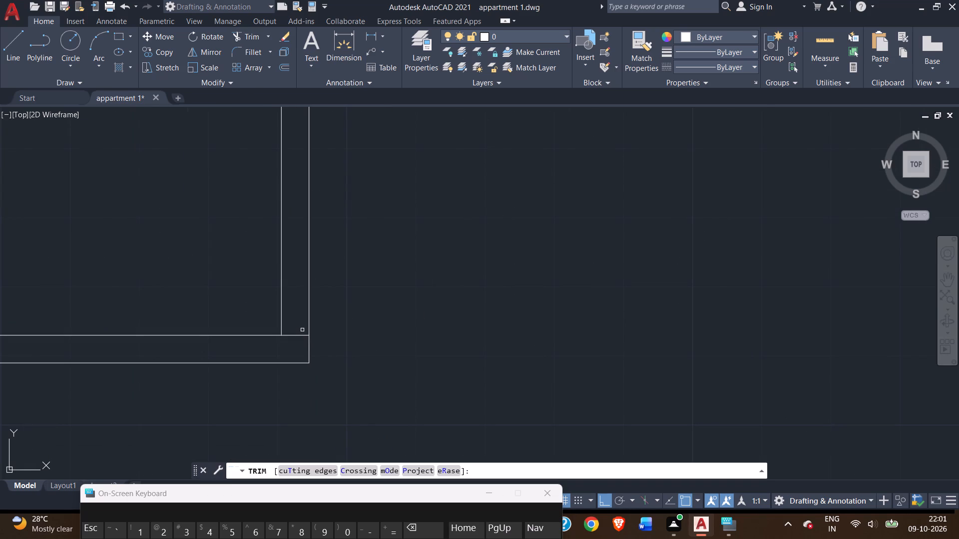
click(301, 335)
scroll(366, 317, down, 1)
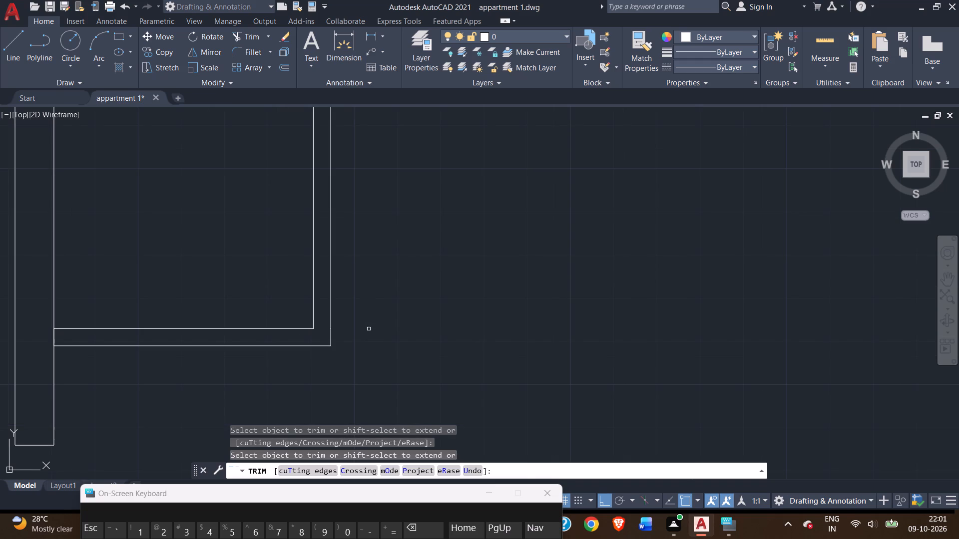
scroll(370, 329, down, 3)
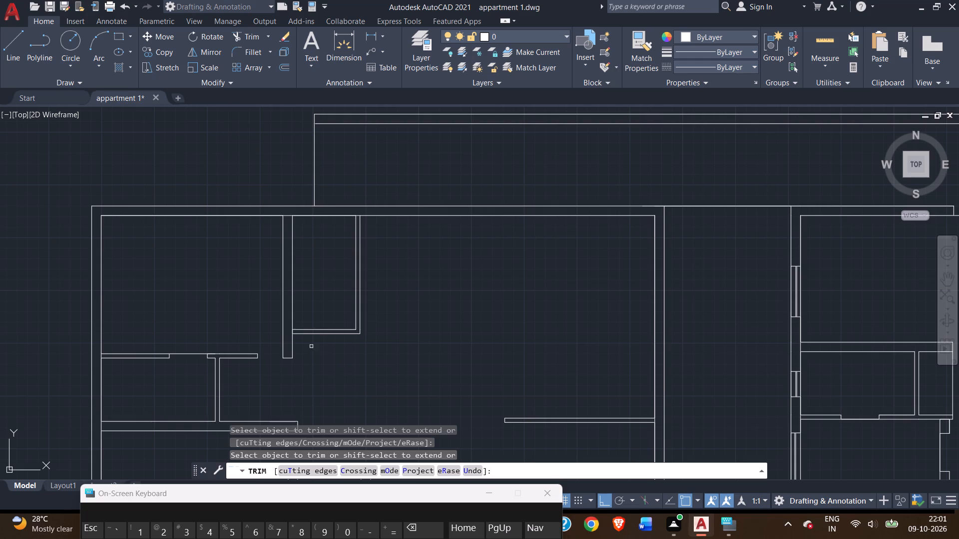
Trim the 9" partition's east face between the two faces of the 4" horizontal partition to open their junction.
scroll(282, 333, up, 3)
click(320, 331)
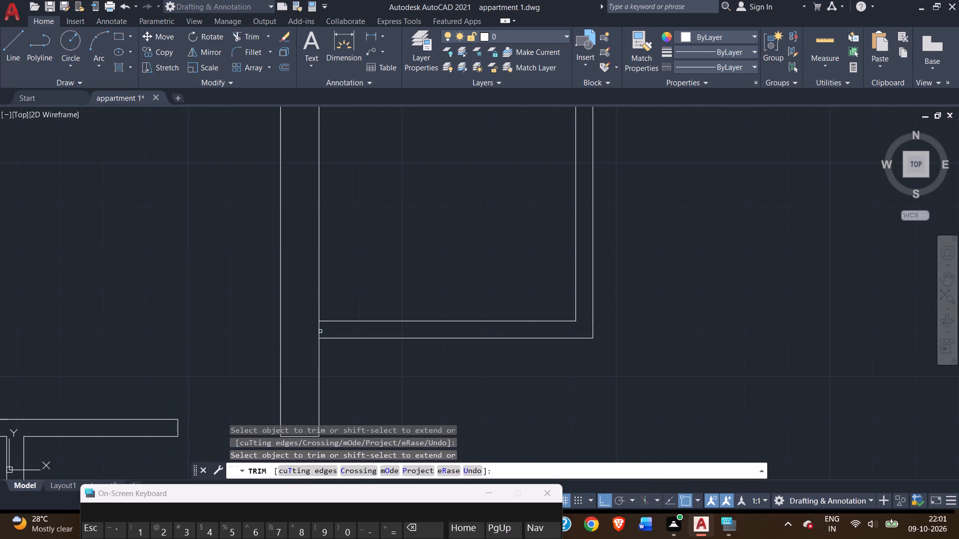
click(318, 329)
scroll(354, 355, down, 3)
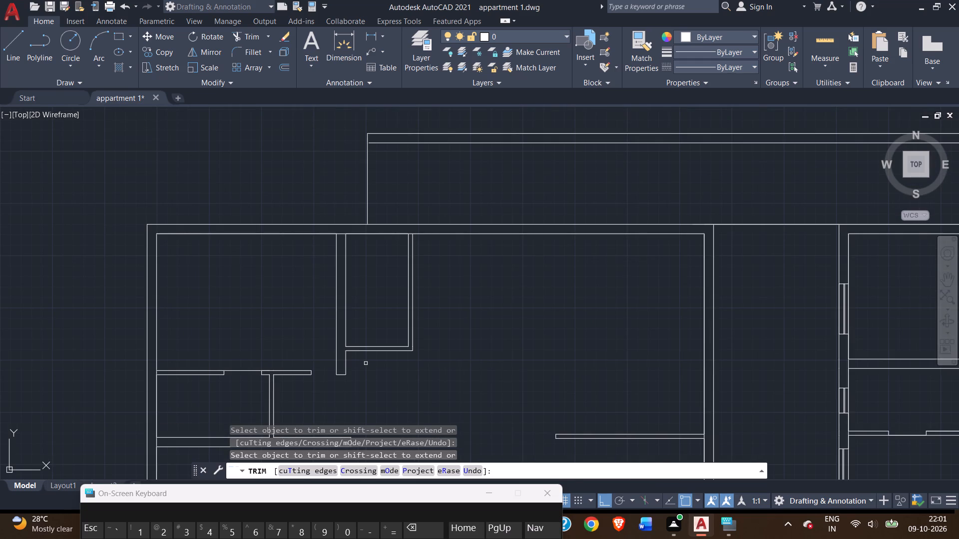
middle_drag(366, 363, 353, 345)
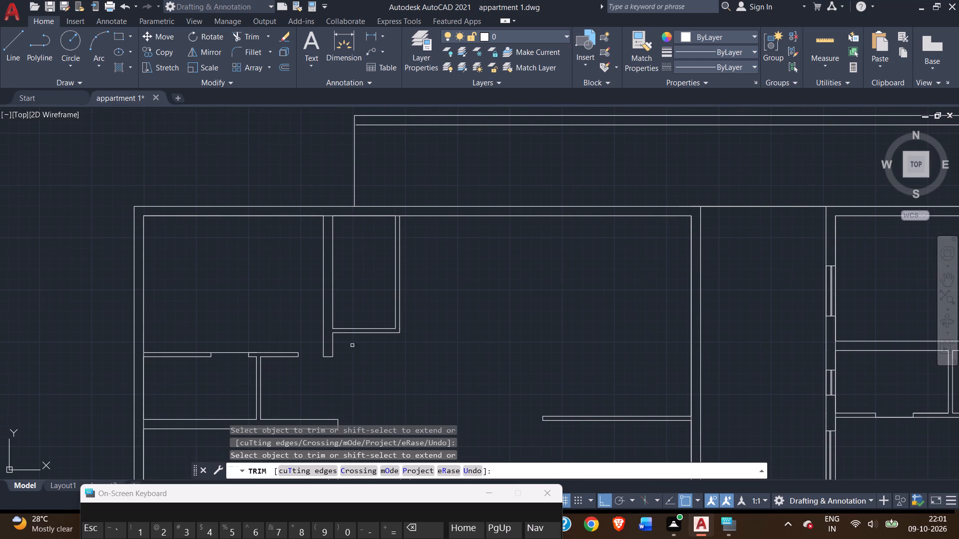
Draw a line from the 9" partition's southeast corner east and north to the 4" vertical partition's outer corner, and extend that partition's inner face south to it.
click(18, 65)
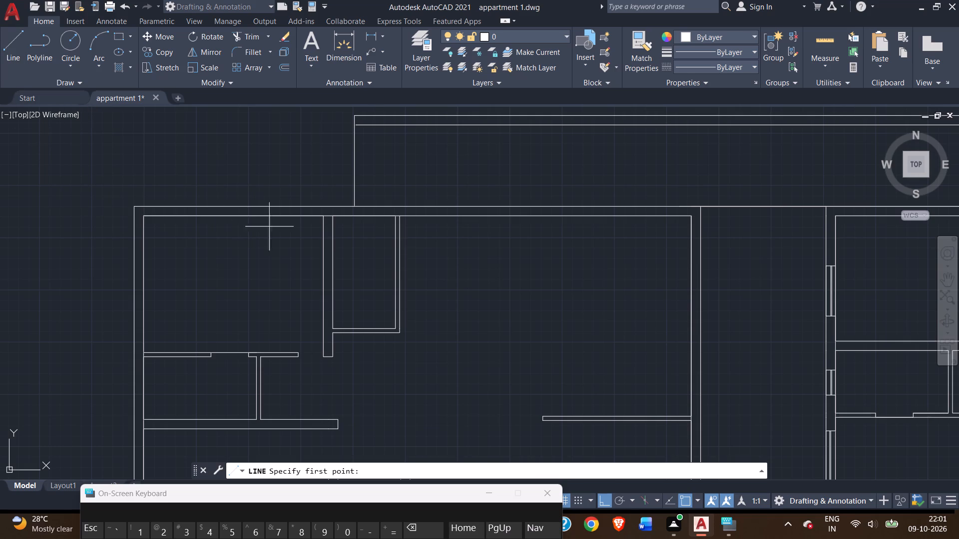
click(336, 357)
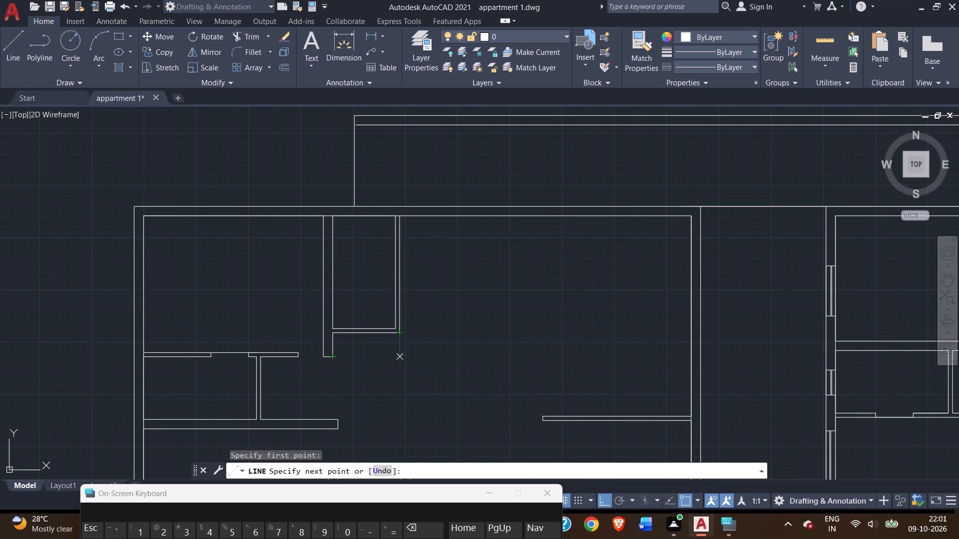
click(399, 357)
click(399, 334)
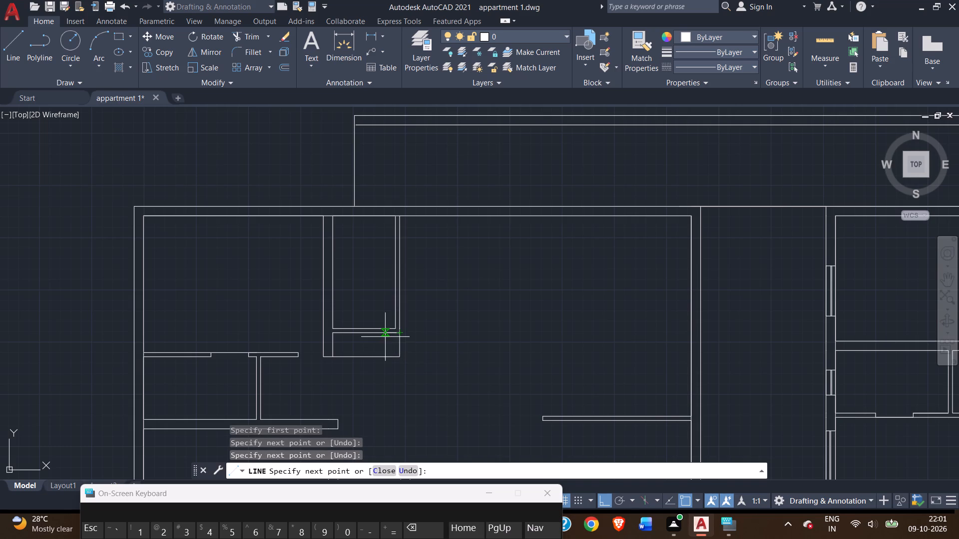
scroll(390, 336, up, 2)
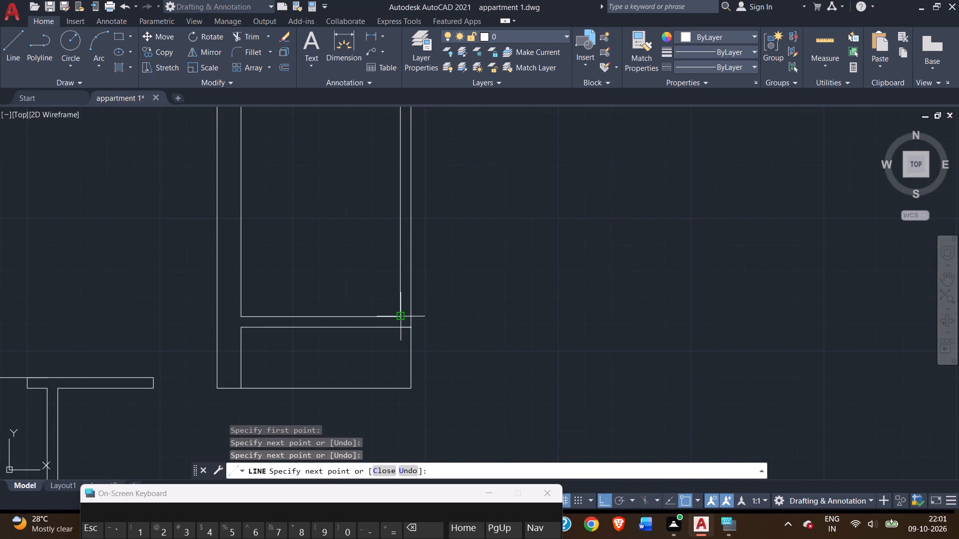
click(400, 327)
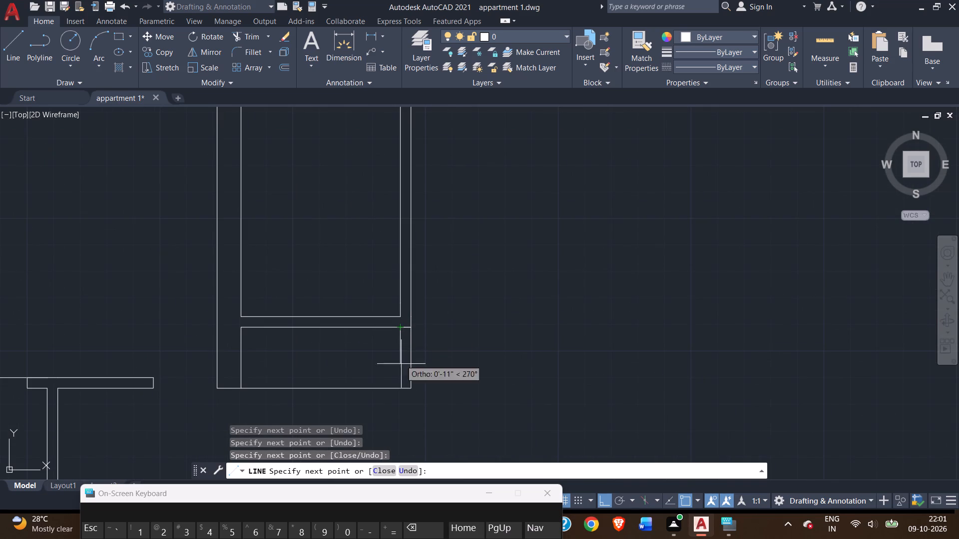
click(403, 389)
click(410, 389)
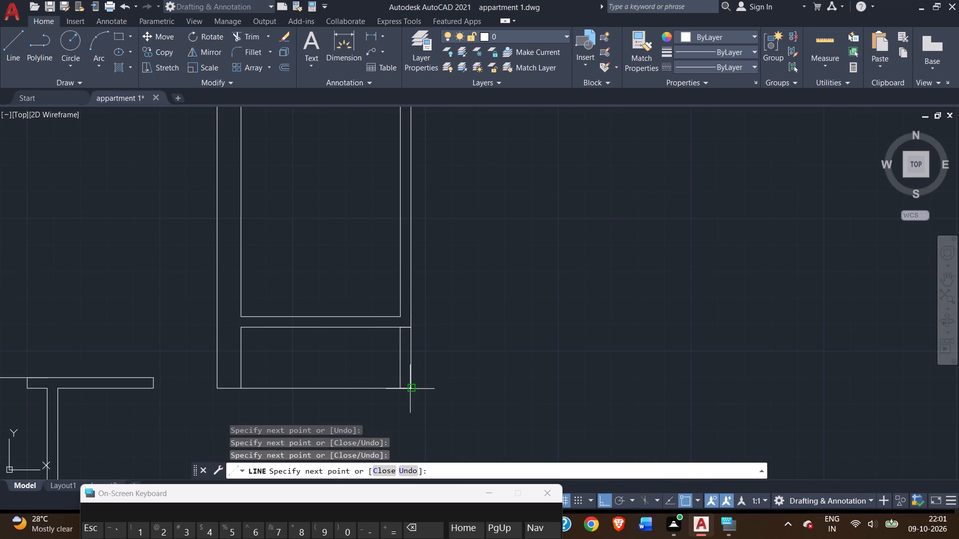
right_click(414, 383)
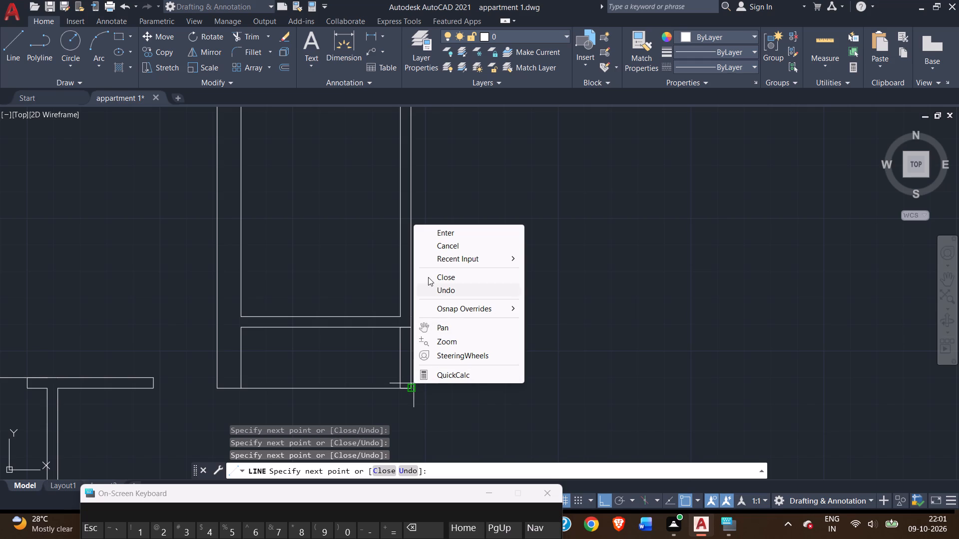
click(439, 236)
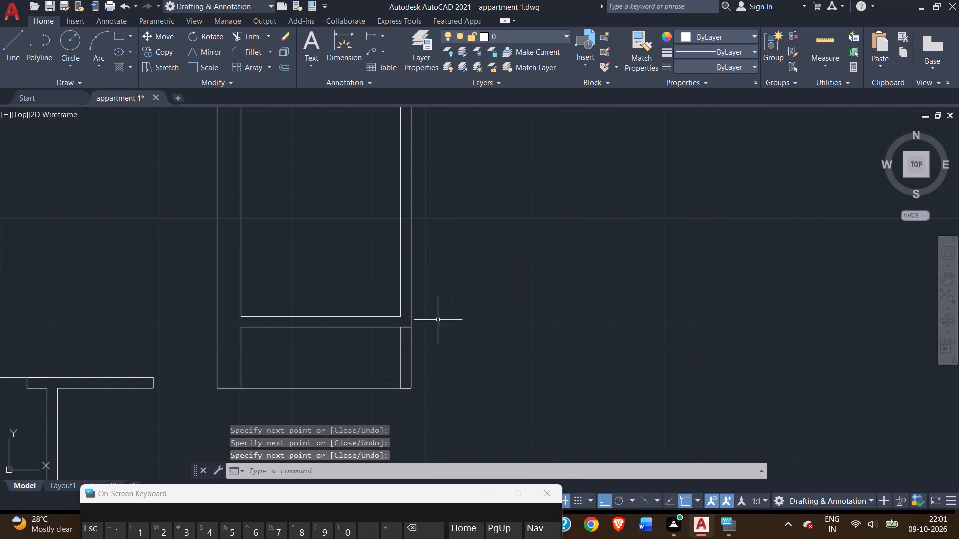
Trim the short cross line between the 4" vertical partition's faces where the horizontal partition's south face meets it.
scroll(437, 330, down, 1)
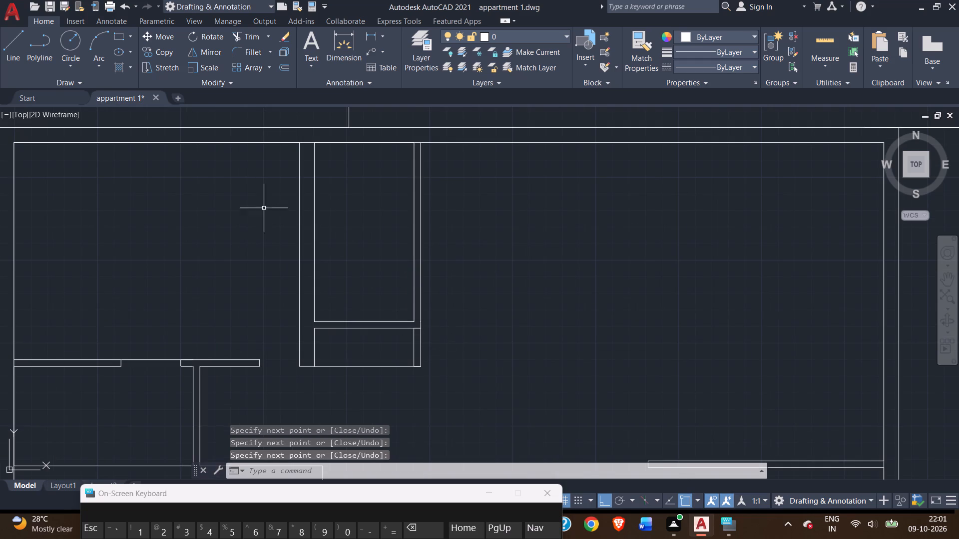
click(246, 35)
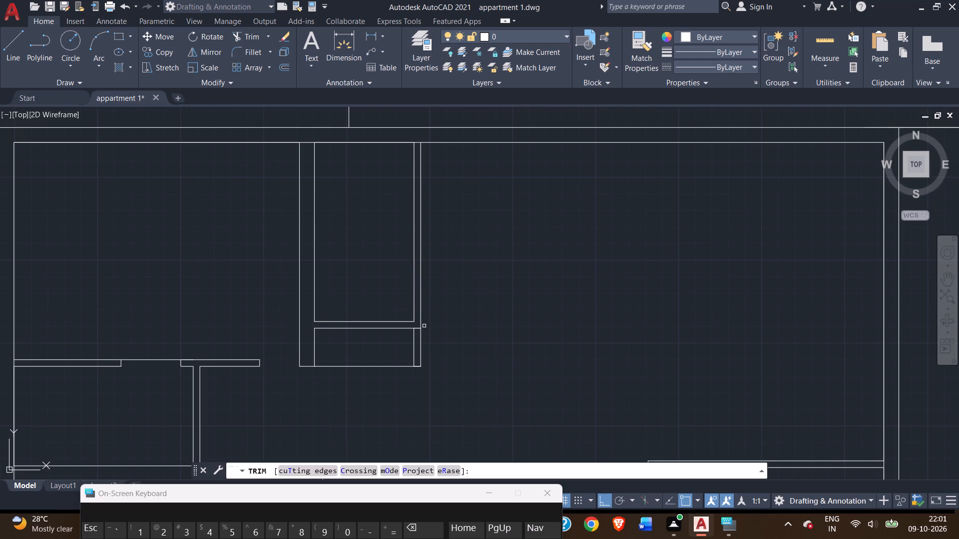
scroll(423, 326, up, 2)
click(407, 332)
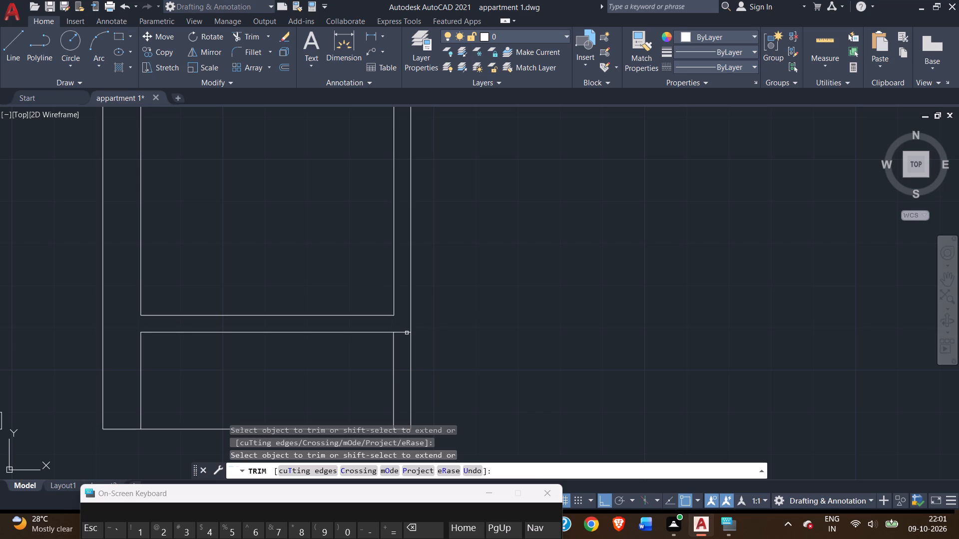
click(404, 333)
scroll(465, 322, down, 3)
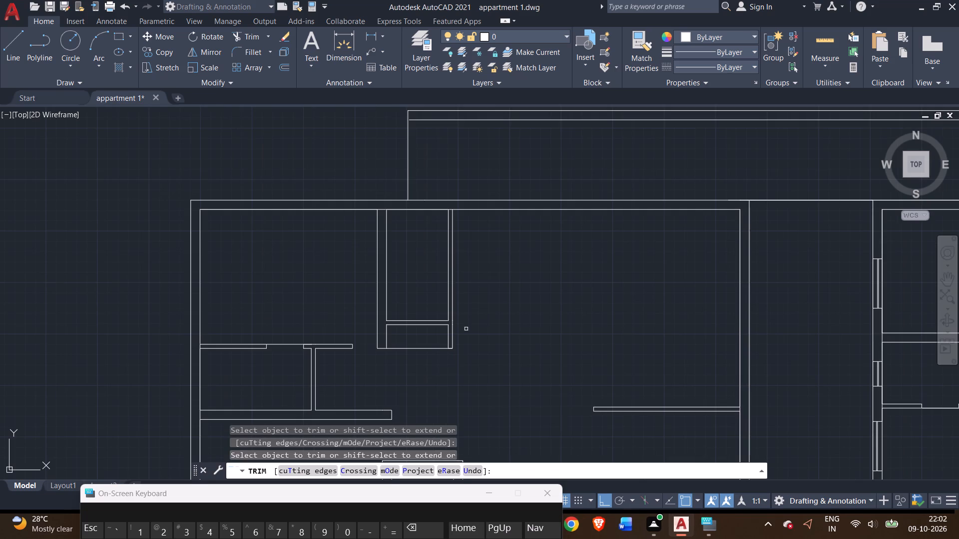
middle_drag(467, 337, 448, 309)
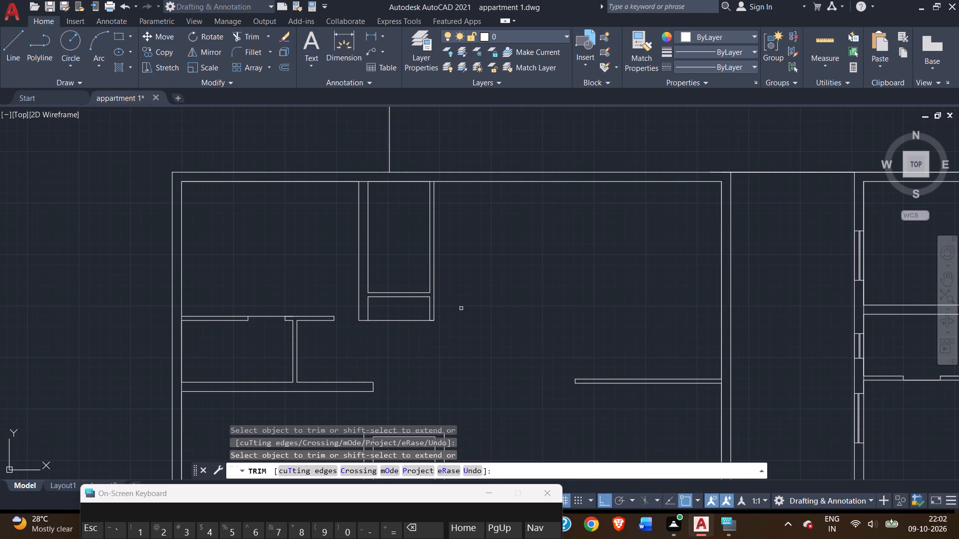
Draw a line 11' east along the north wall's inner face from the 4" vertical partition's east face, and 11'4" south.
click(8, 66)
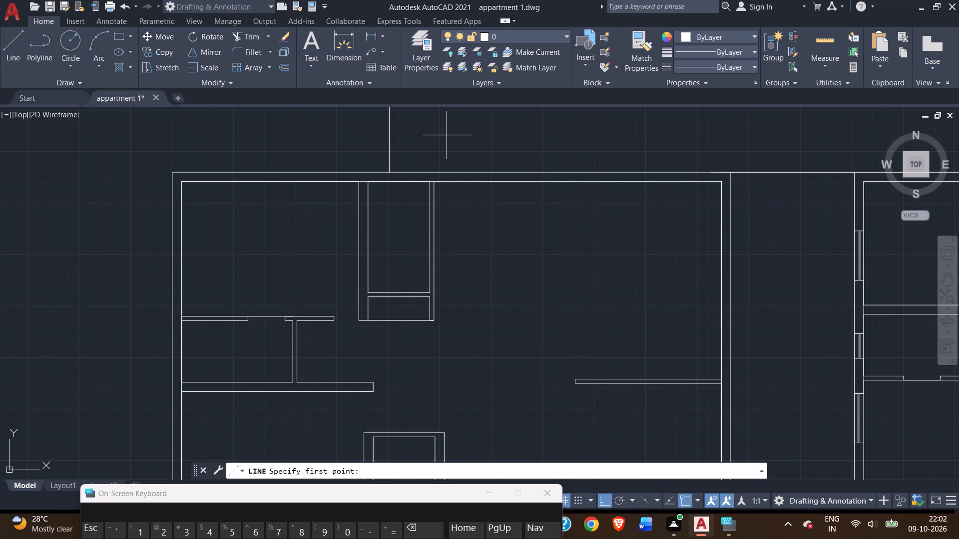
click(437, 183)
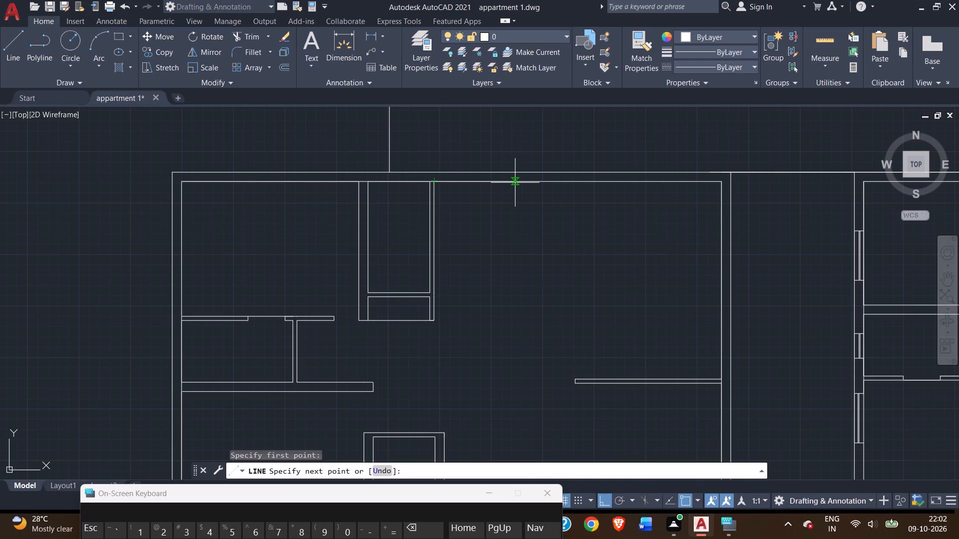
text(11')
key(Return)
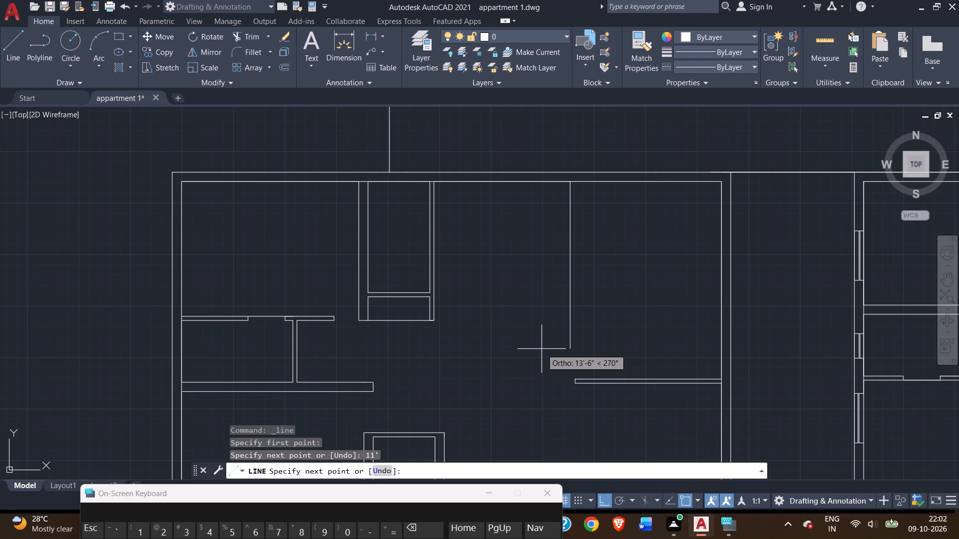
text(11')
key(4)
key(shift+quotedbl)
key(Return)
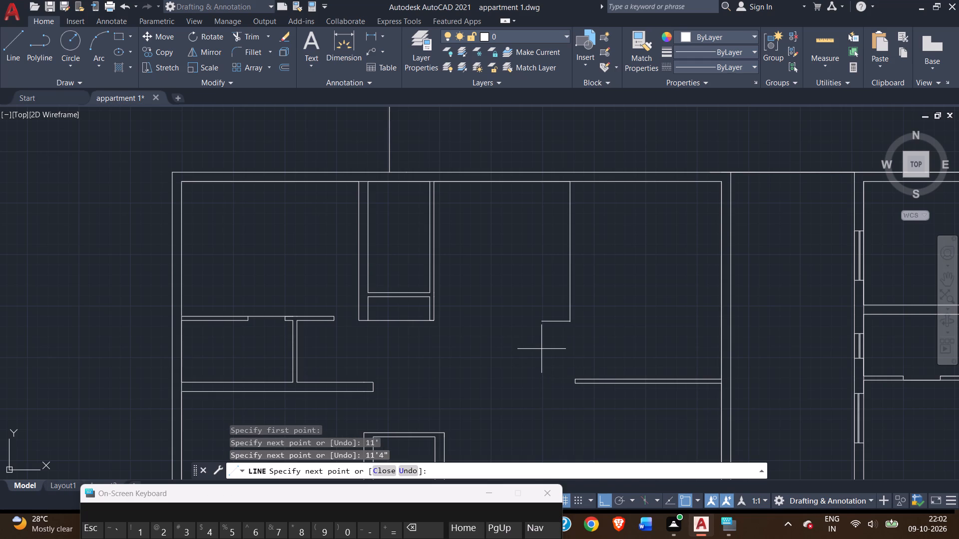
Continue the line 4" east and back north to the north wall's inner face, completing a second 4" vertical partition.
scroll(428, 332, up, 1)
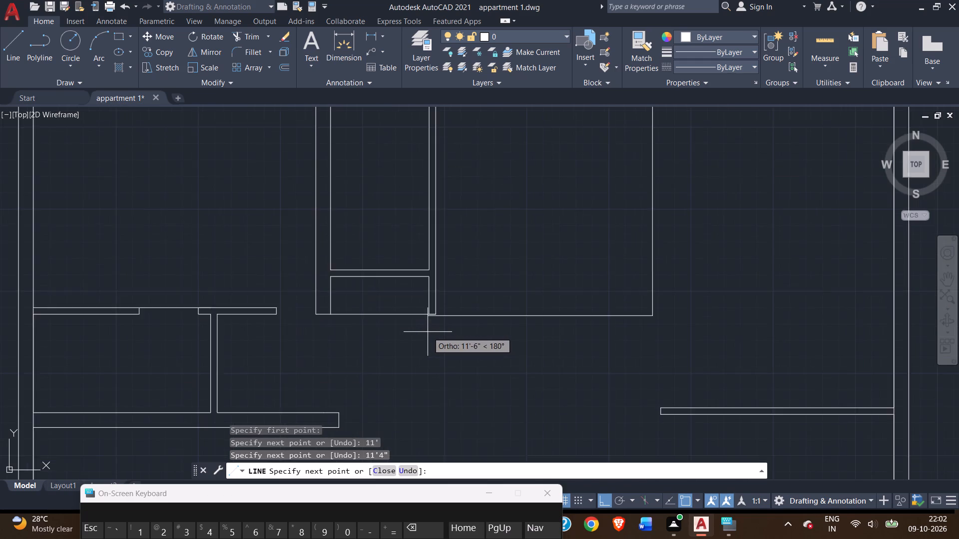
scroll(428, 332, up, 2)
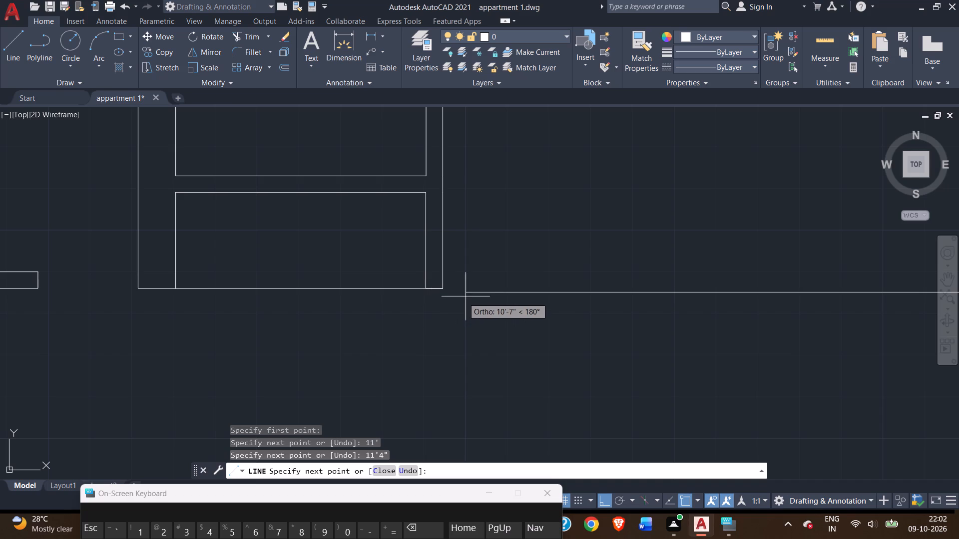
scroll(471, 295, down, 2)
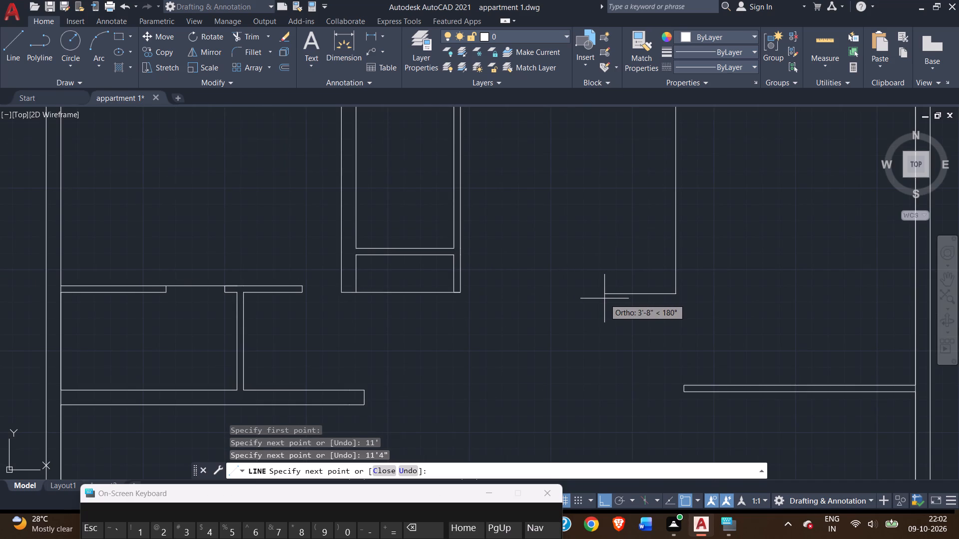
scroll(604, 303, down, 2)
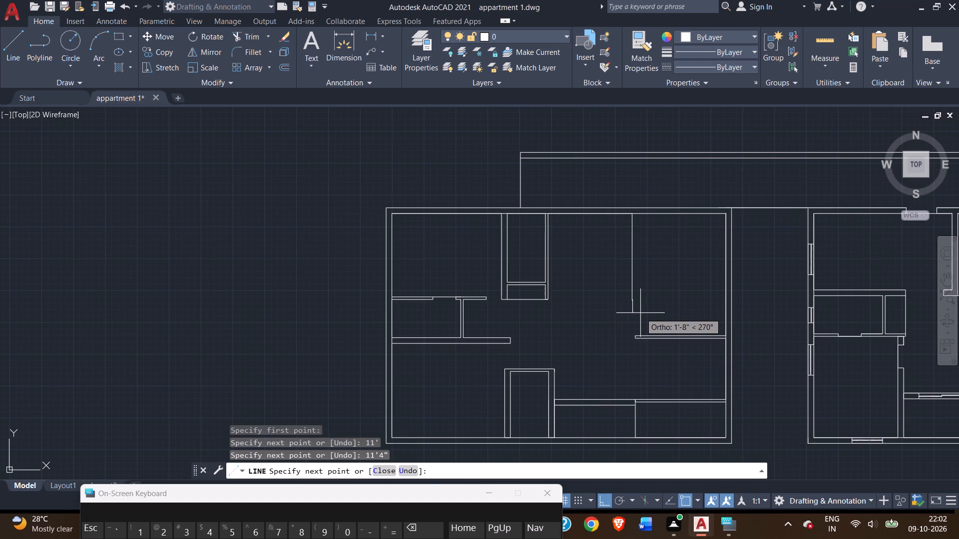
scroll(640, 313, up, 2)
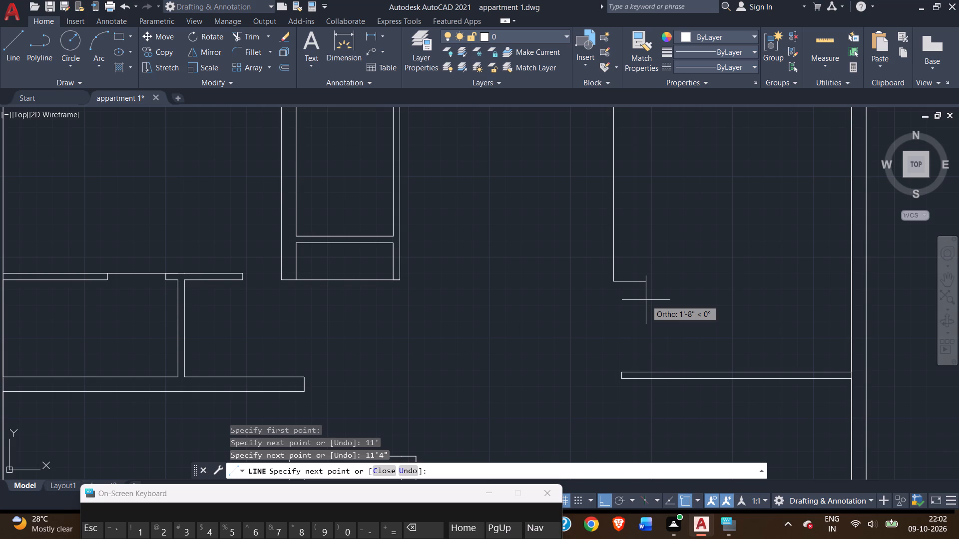
key(4)
key(shift+quotedbl)
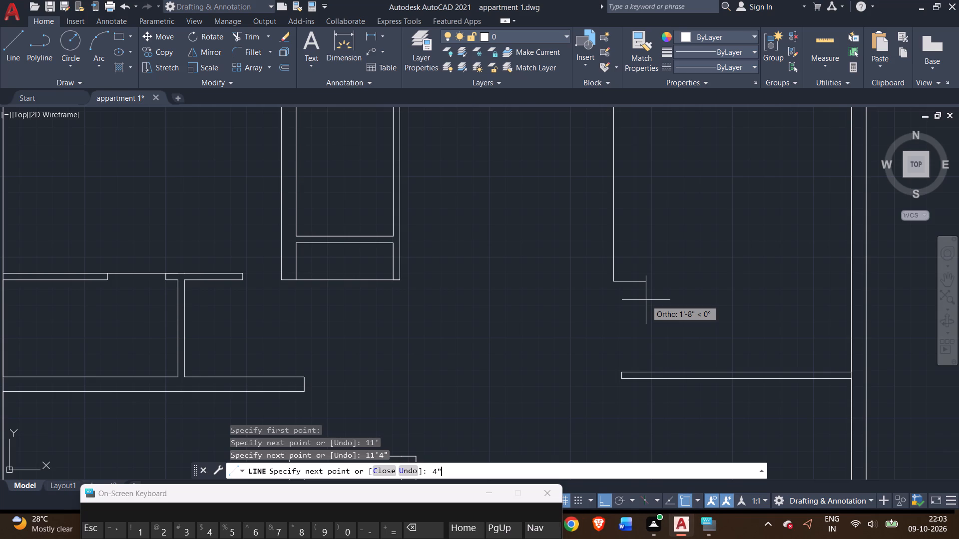
key(Return)
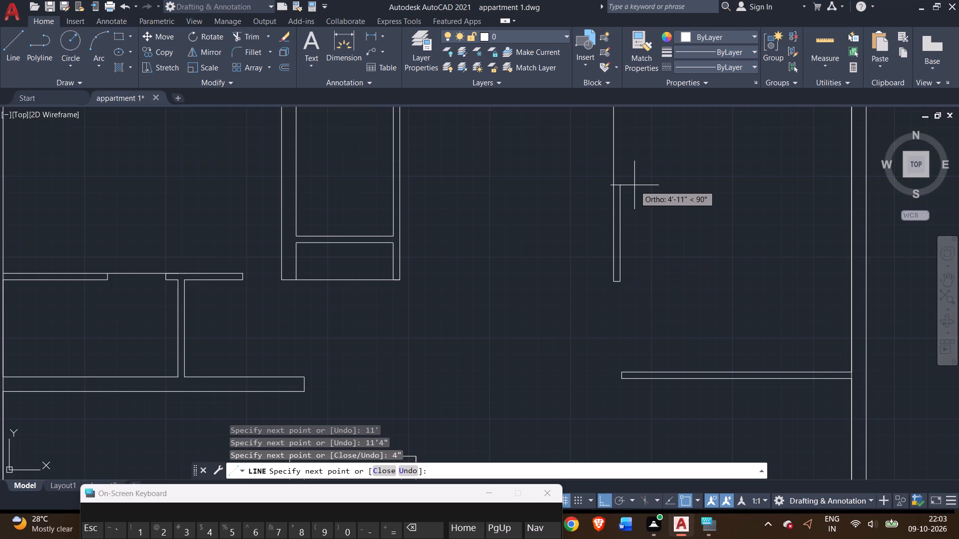
scroll(634, 185, down, 2)
middle_drag(636, 180, 614, 245)
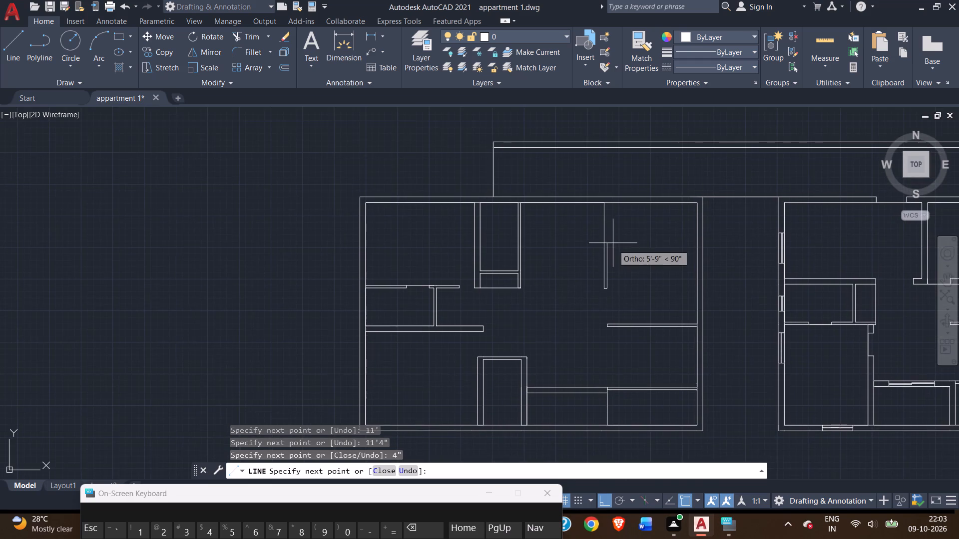
scroll(608, 209, up, 5)
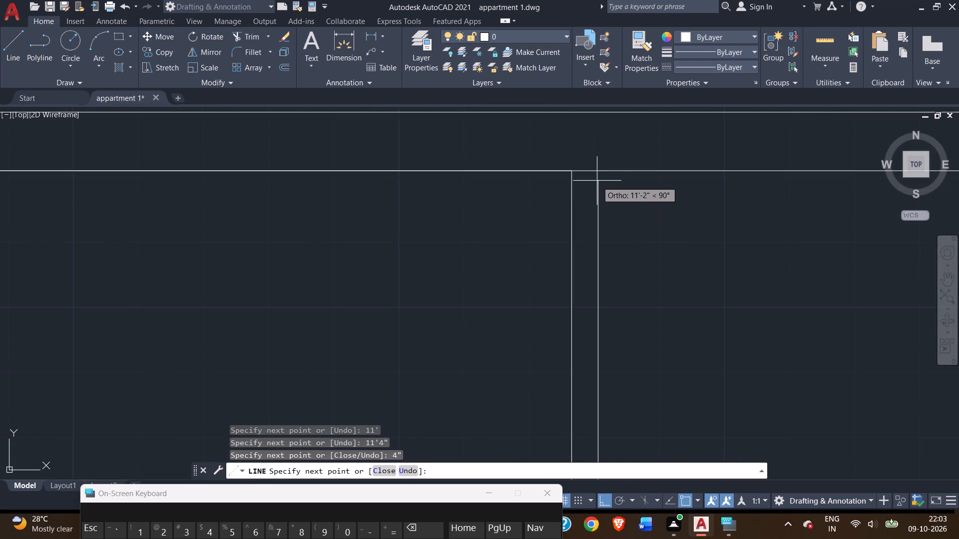
click(599, 173)
right_click(610, 191)
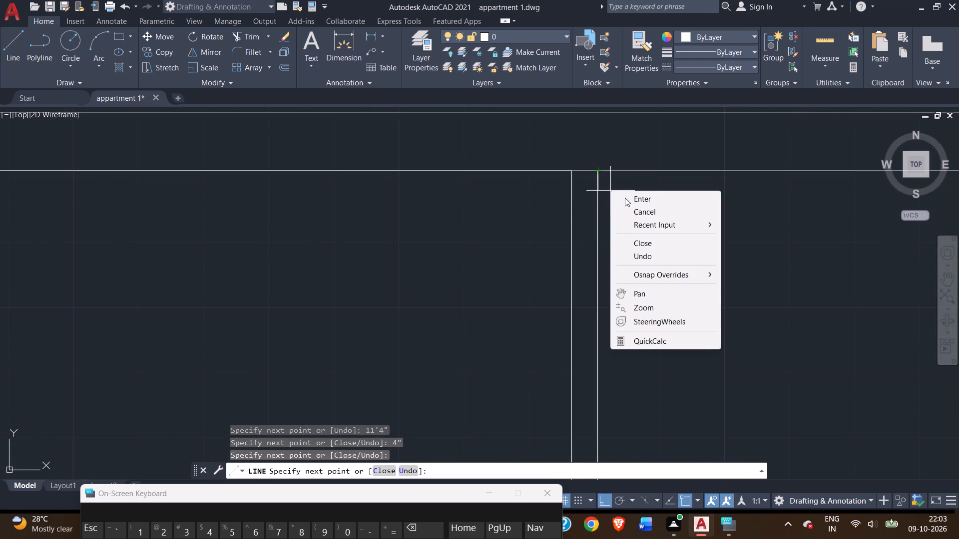
click(626, 198)
scroll(562, 244, down, 4)
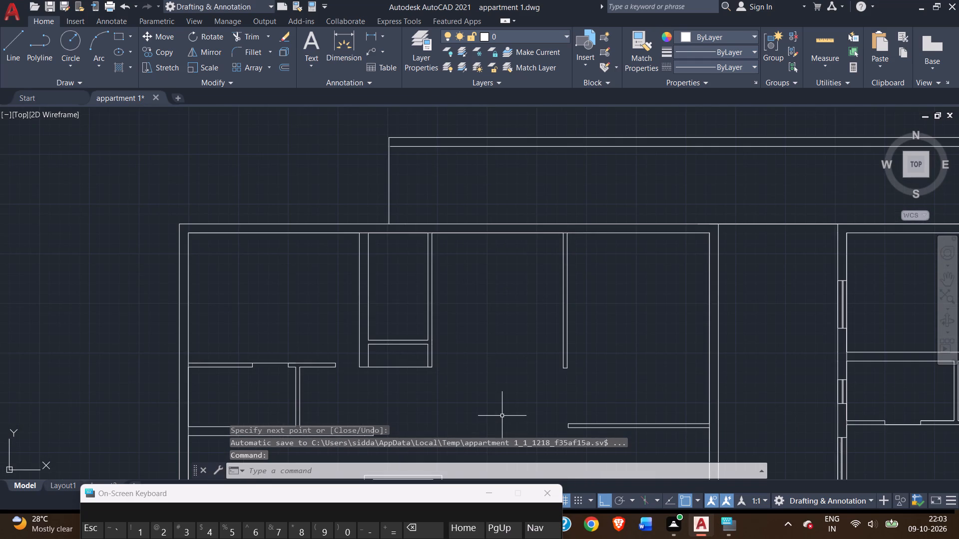
Measure the clear widths along the north wall's inner face on both sides of the second vertical partition.
click(333, 50)
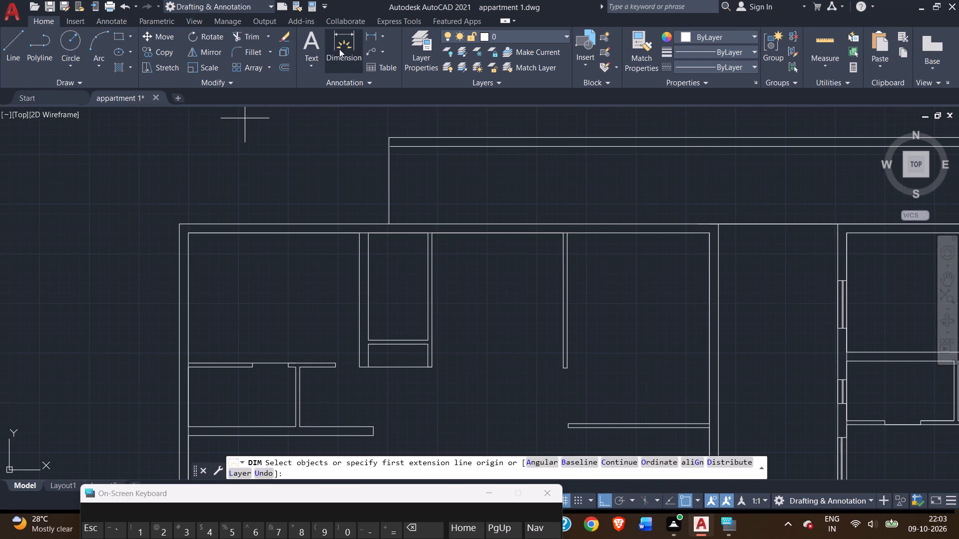
scroll(421, 238, up, 3)
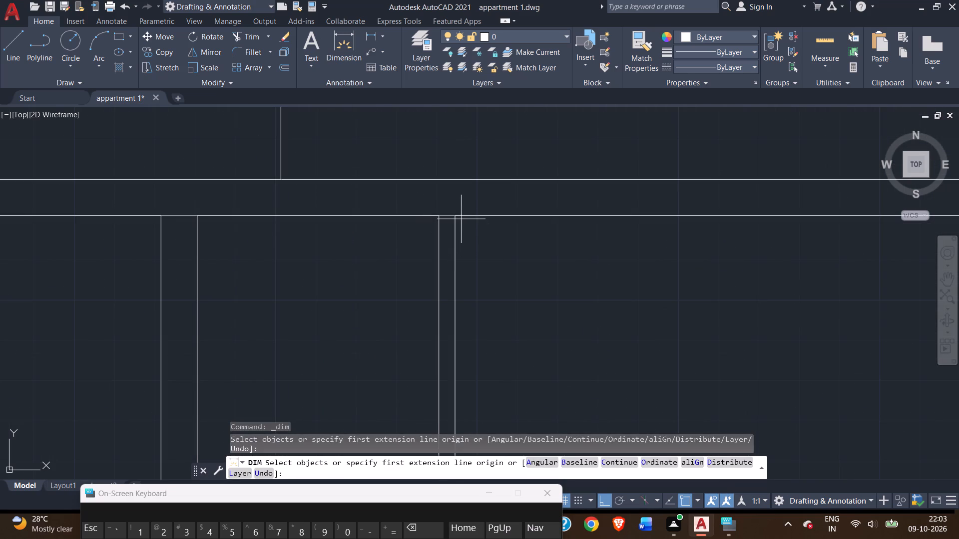
double_click(455, 218)
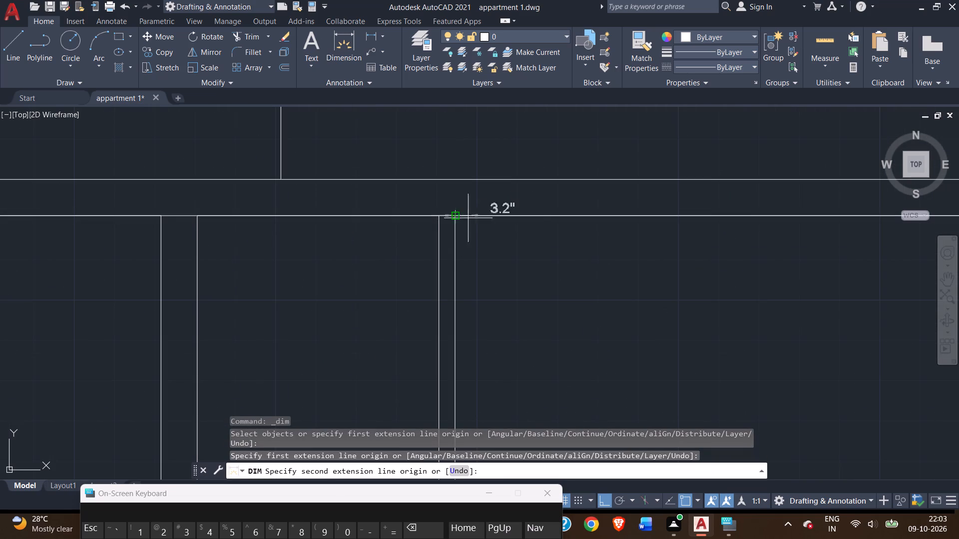
scroll(555, 225, down, 2)
middle_drag(555, 225, 300, 178)
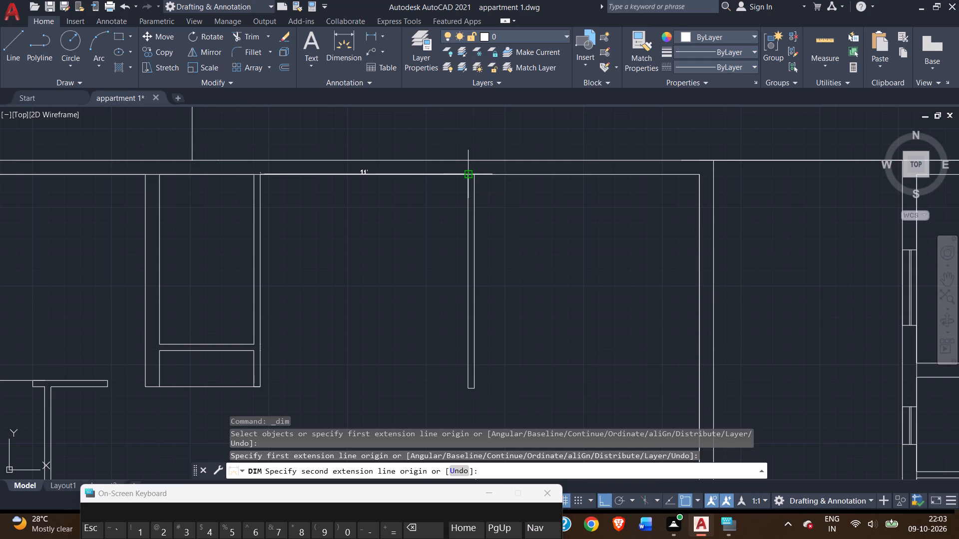
right_click(411, 192)
click(430, 200)
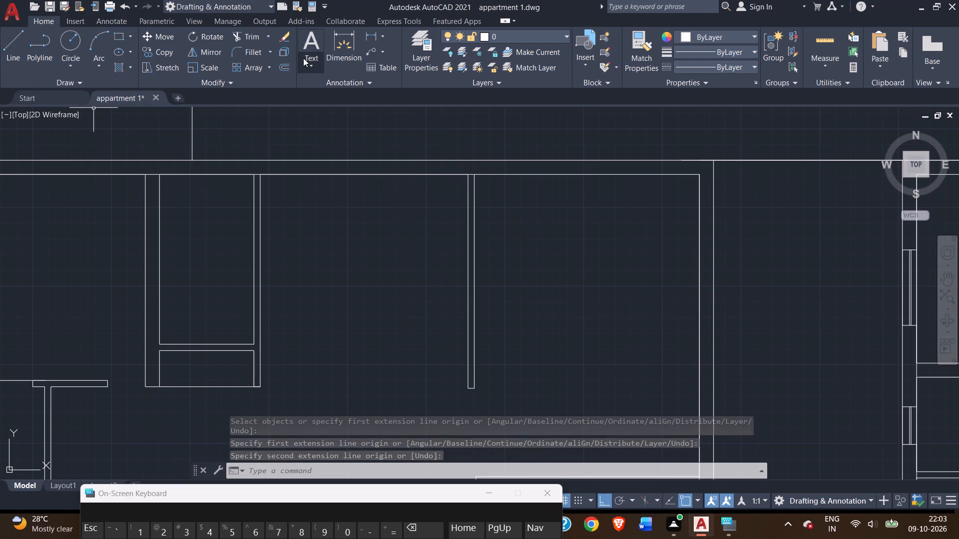
click(326, 50)
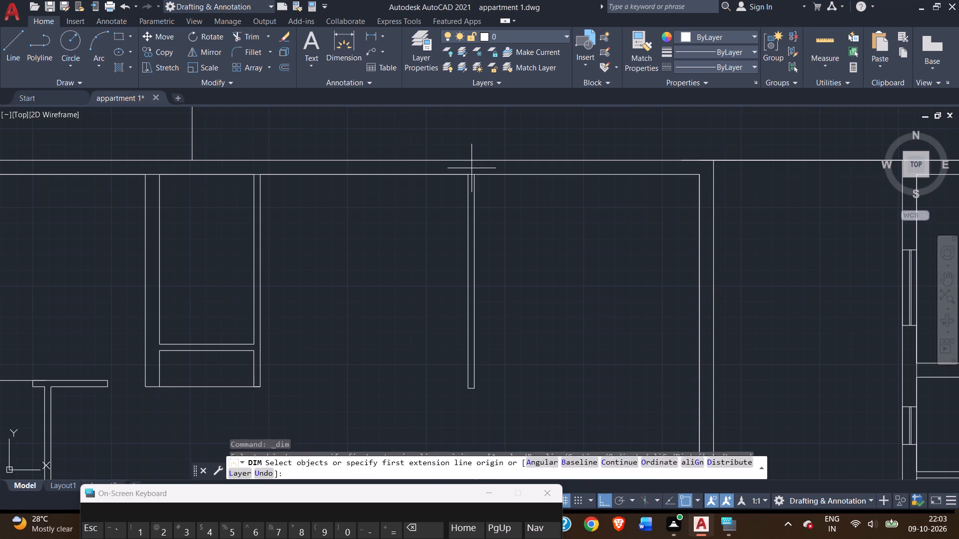
click(475, 176)
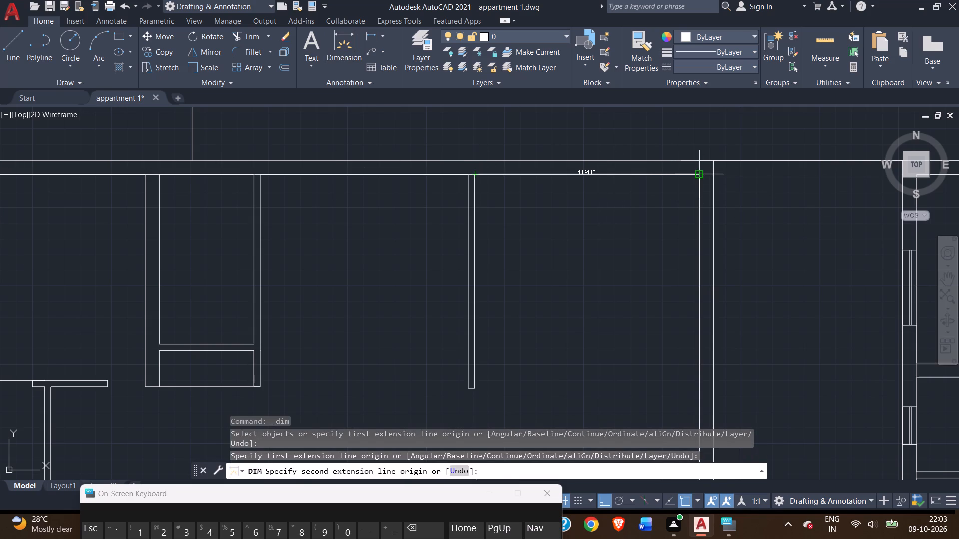
right_click(652, 190)
click(668, 196)
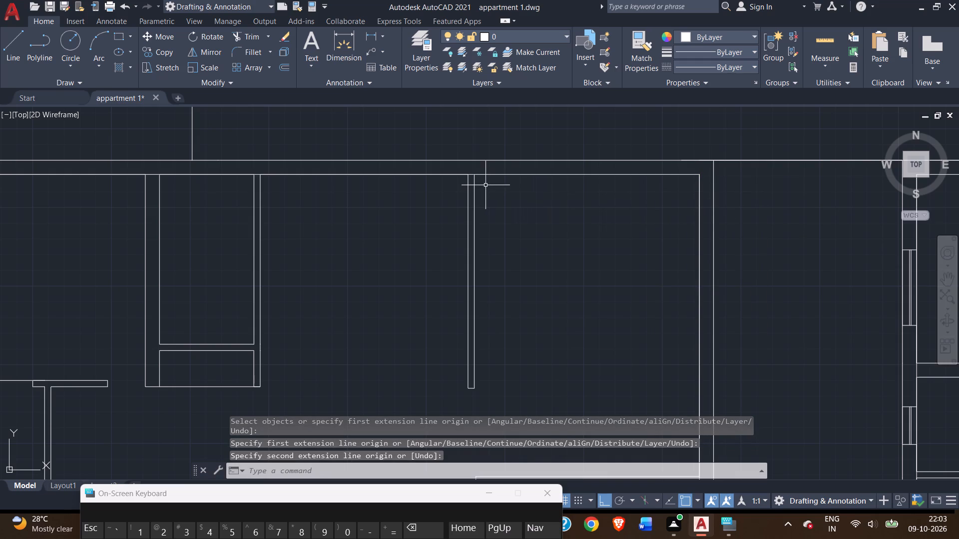
Erase the east face line of the second vertical partition.
click(475, 184)
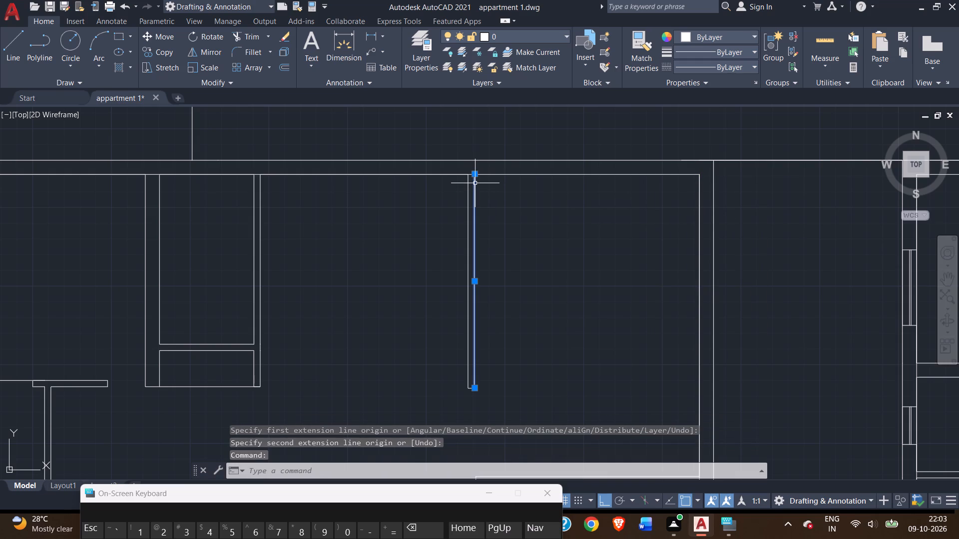
key(Delete)
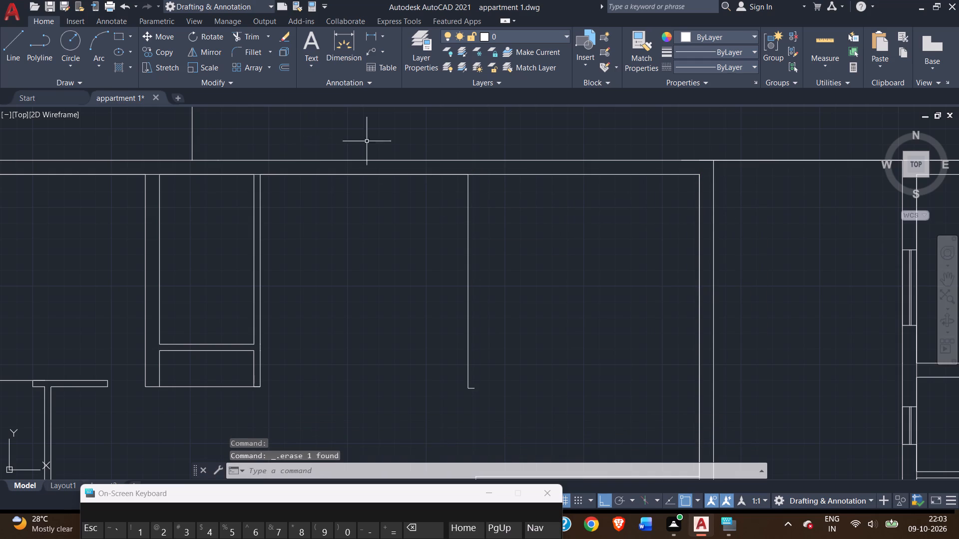
Draw a line 5" east from the partition's west face along the north wall, south to its end level, and west to the existing end line.
click(13, 54)
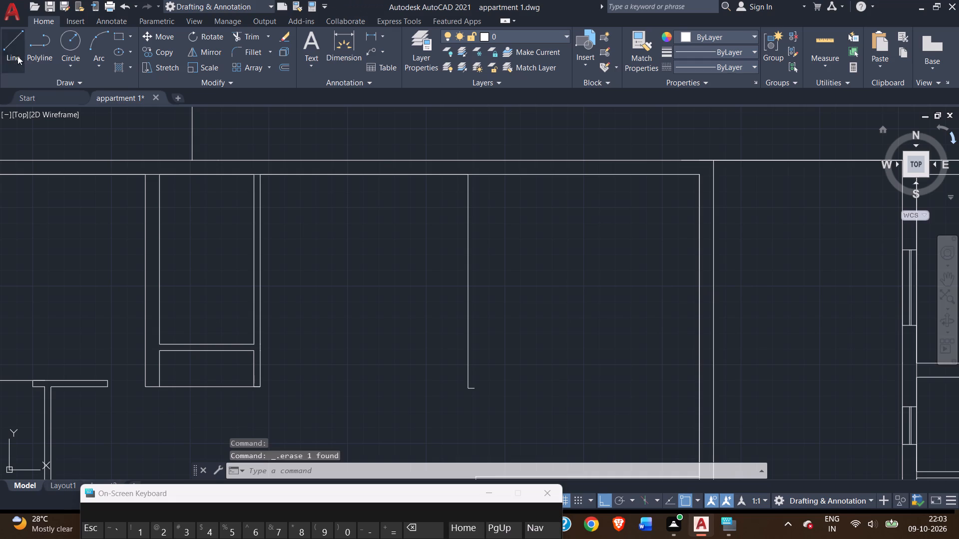
scroll(458, 171, up, 1)
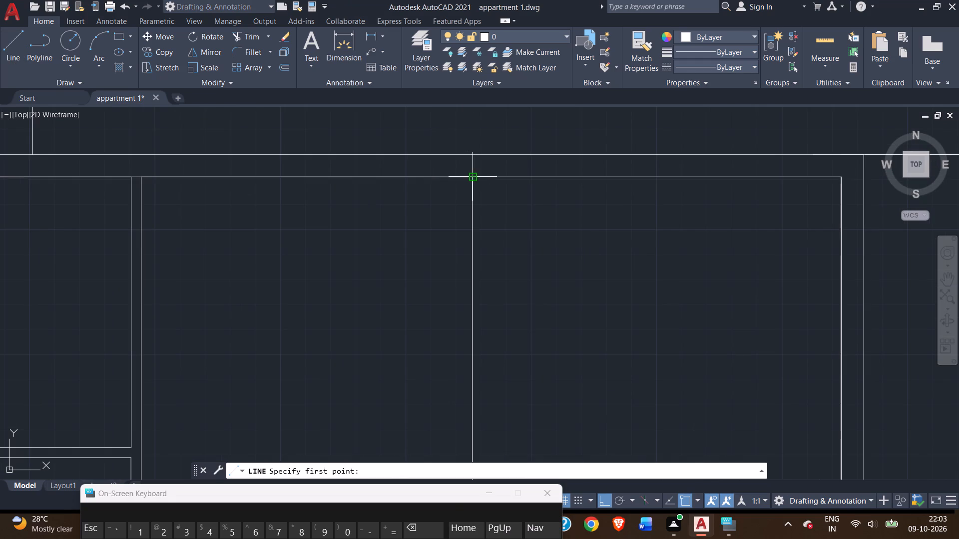
click(474, 177)
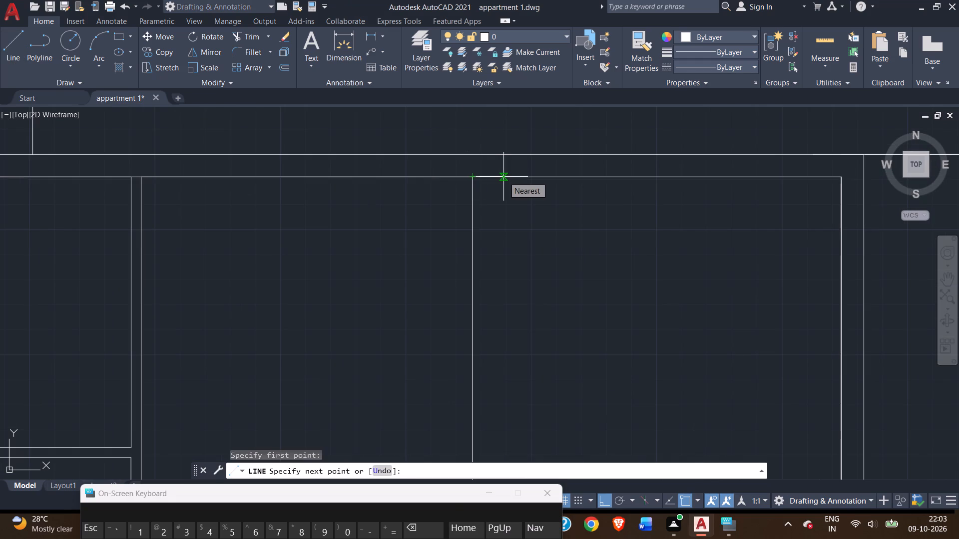
key(5)
key(shift+quotedbl)
key(Return)
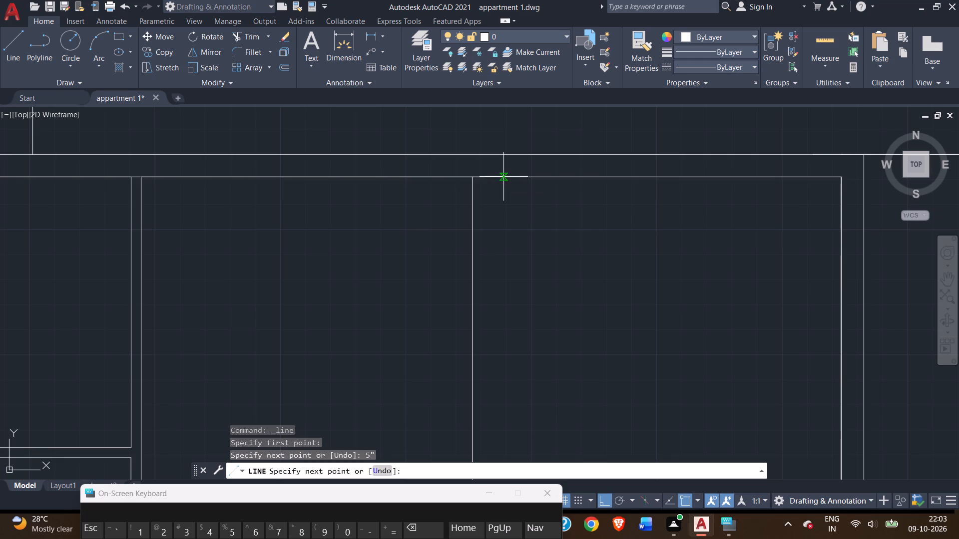
scroll(504, 235, down, 2)
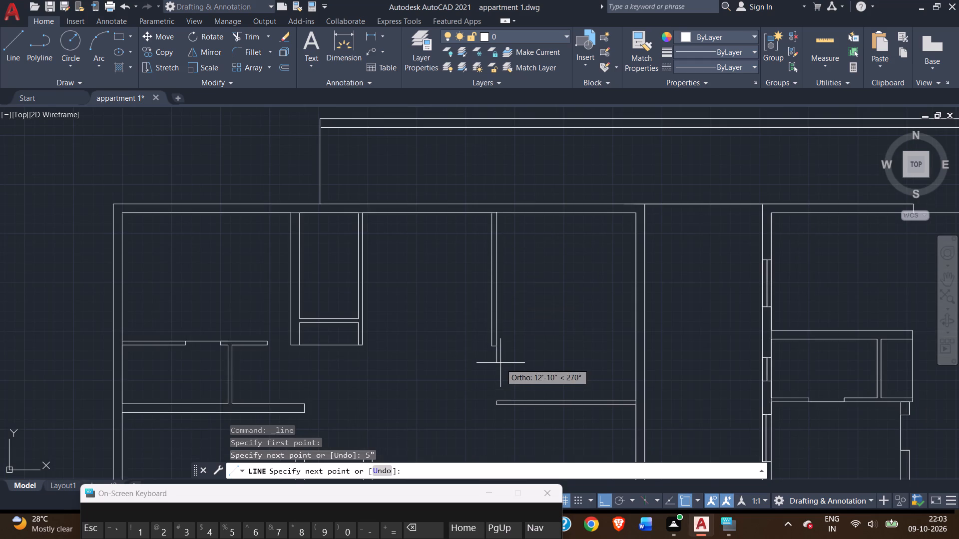
scroll(498, 353, up, 6)
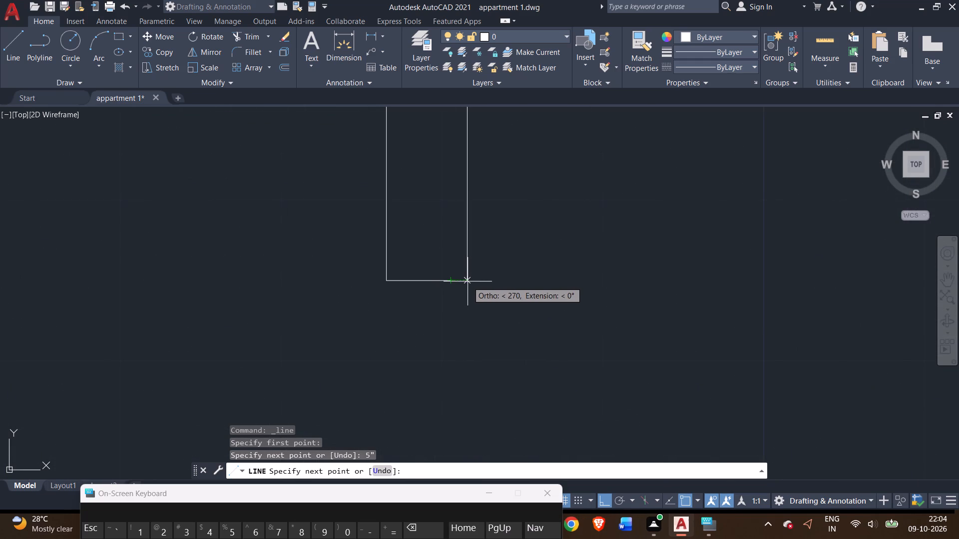
click(468, 281)
click(442, 281)
right_click(434, 292)
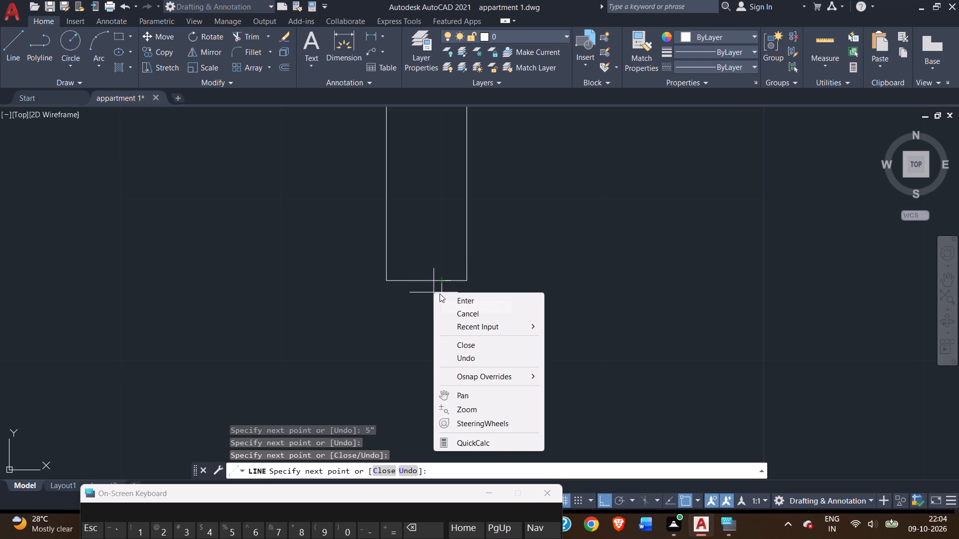
click(453, 295)
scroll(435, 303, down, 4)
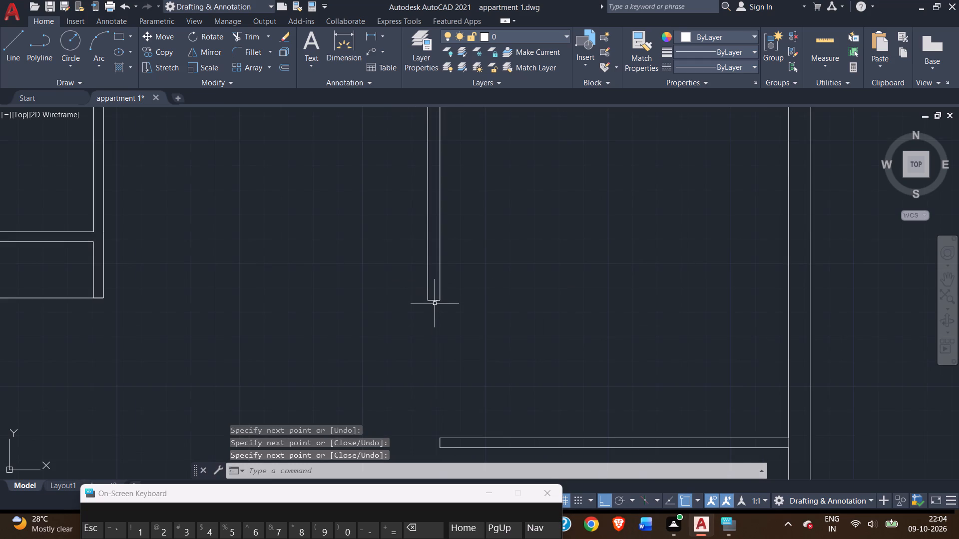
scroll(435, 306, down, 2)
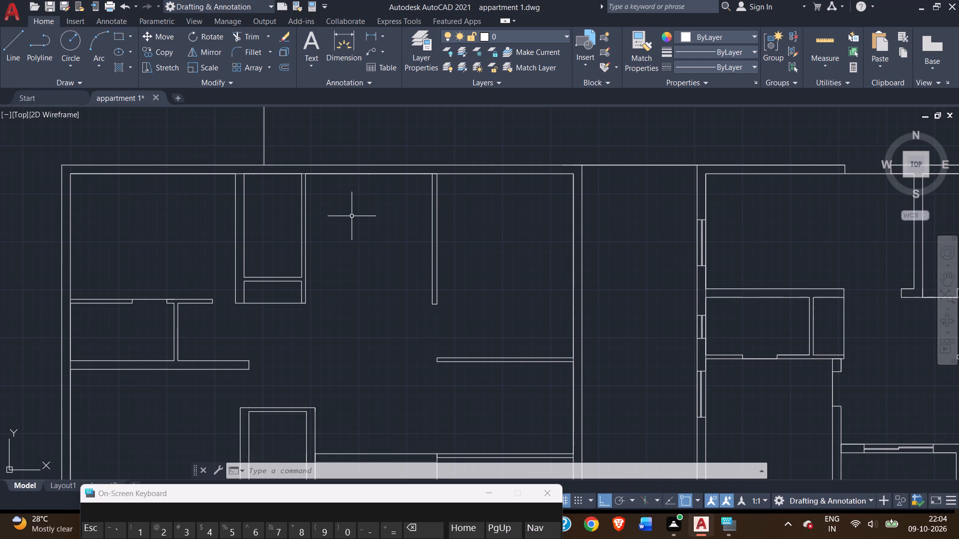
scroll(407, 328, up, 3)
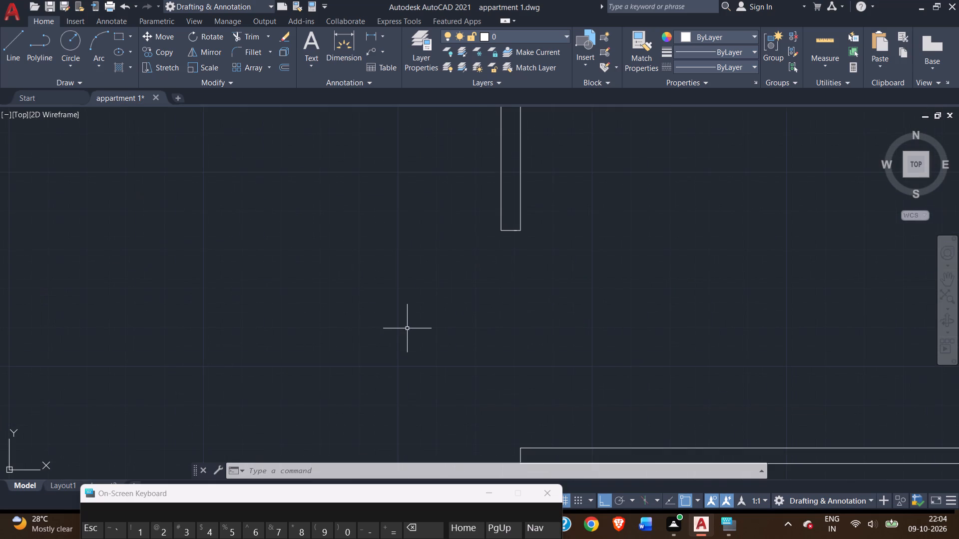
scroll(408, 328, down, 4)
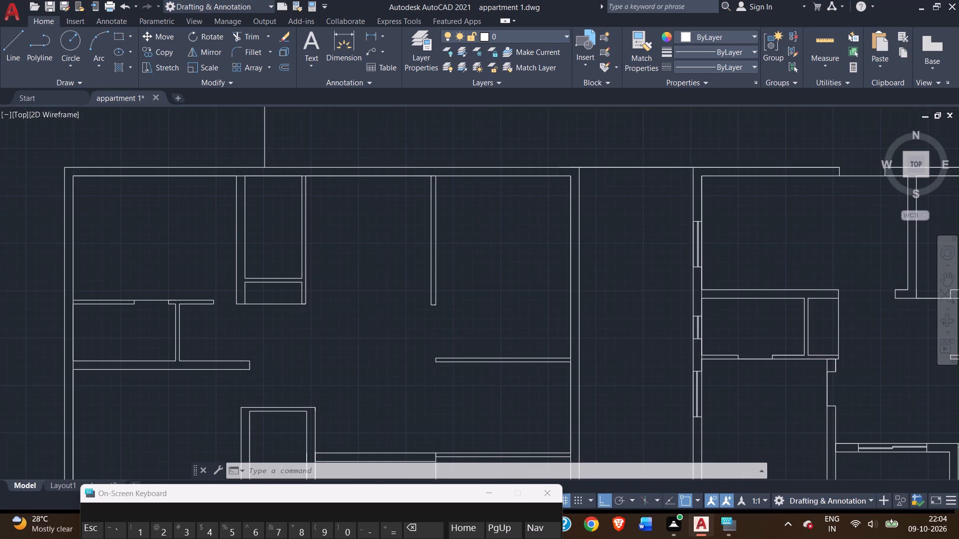
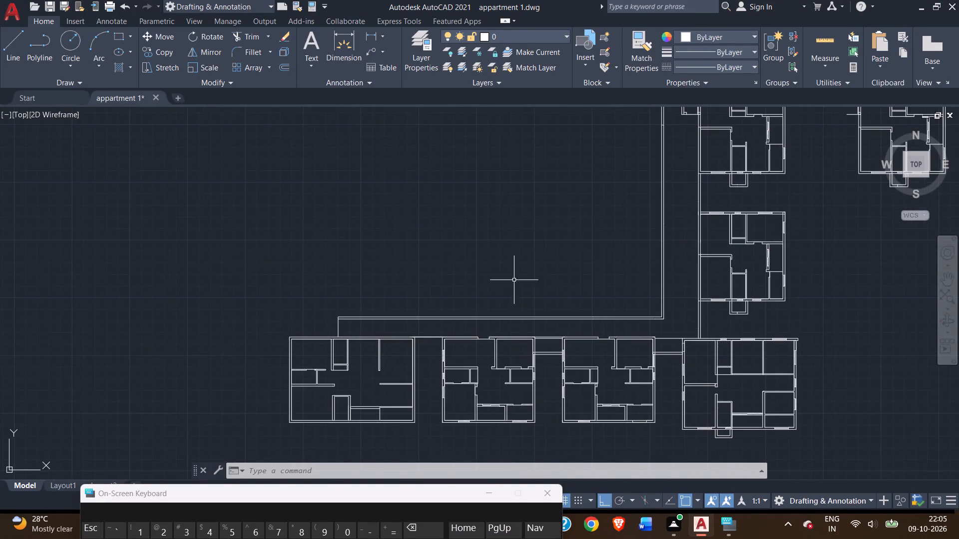
Examine the westernmost unit's partition layout against the neighbouring finished units, focusing on the gap between its eastern partitions.
scroll(519, 290, up, 3)
scroll(528, 310, down, 2)
middle_drag(529, 312, 524, 295)
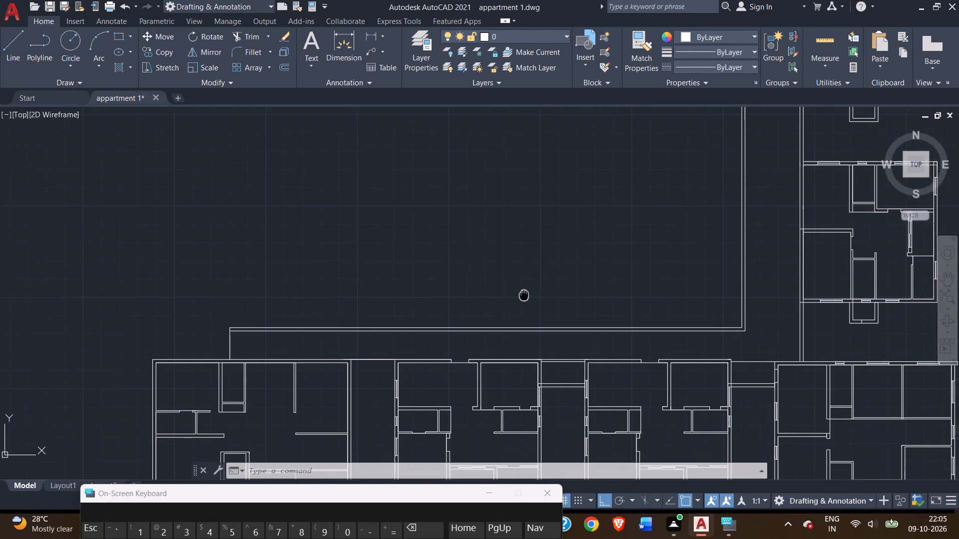
middle_drag(524, 295, 519, 266)
scroll(520, 280, up, 1)
scroll(514, 280, down, 1)
middle_drag(496, 314, 495, 314)
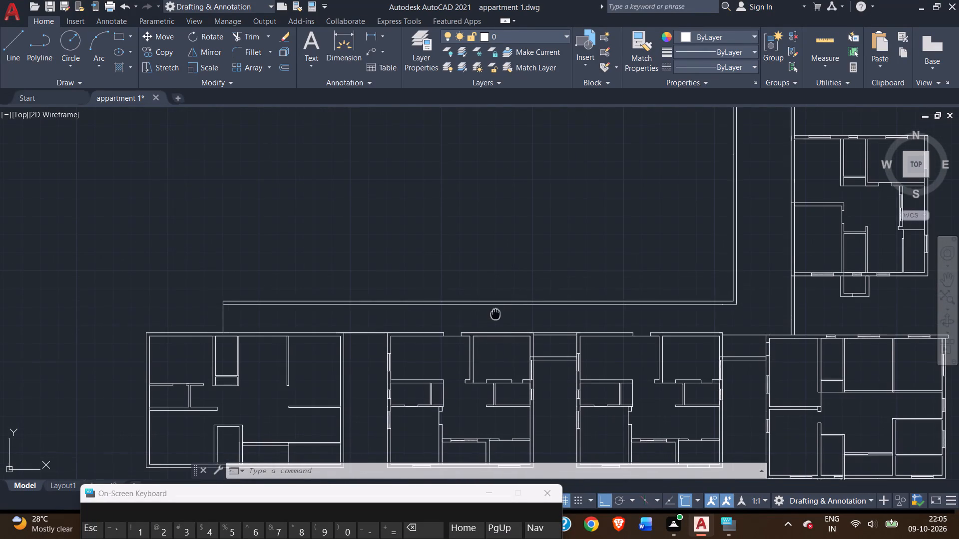
middle_drag(495, 314, 504, 207)
scroll(418, 280, up, 2)
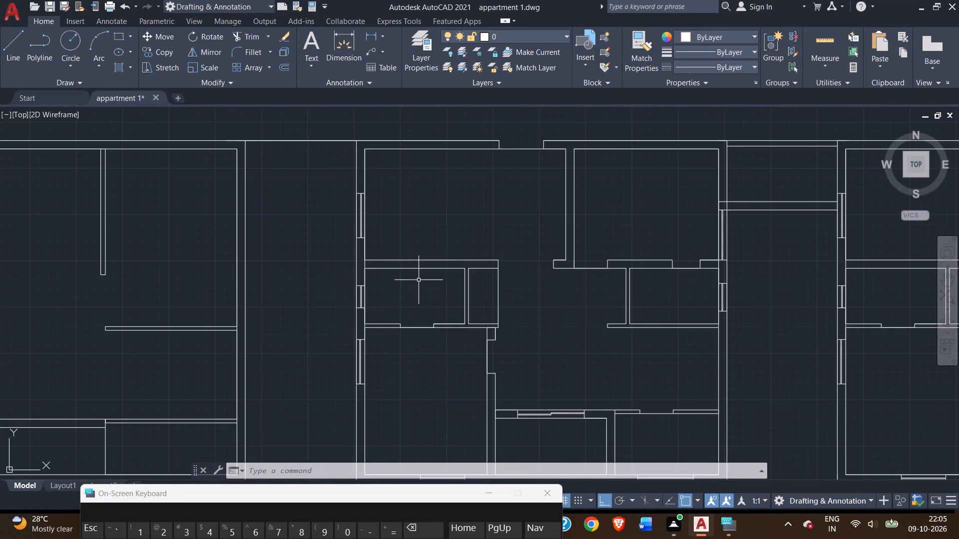
scroll(324, 282, down, 2)
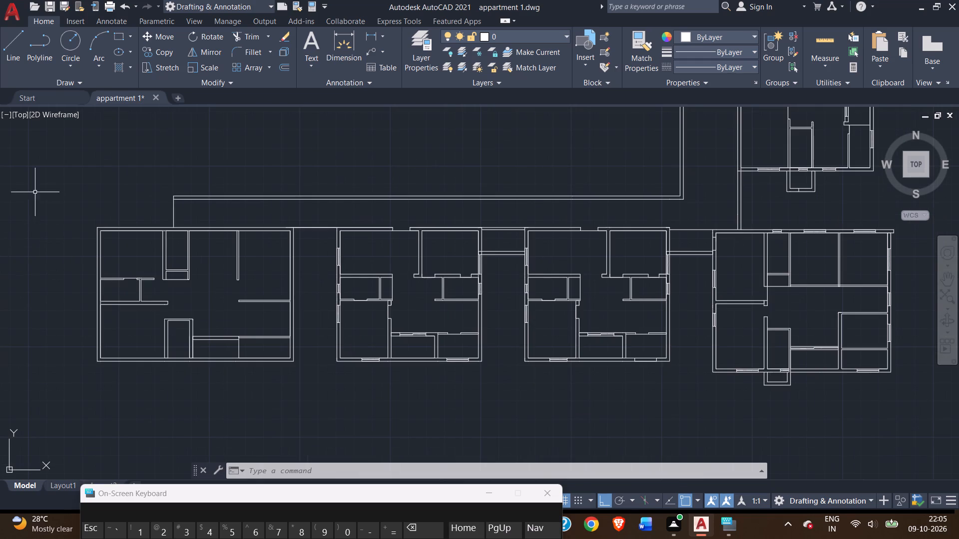
middle_drag(231, 143, 357, 138)
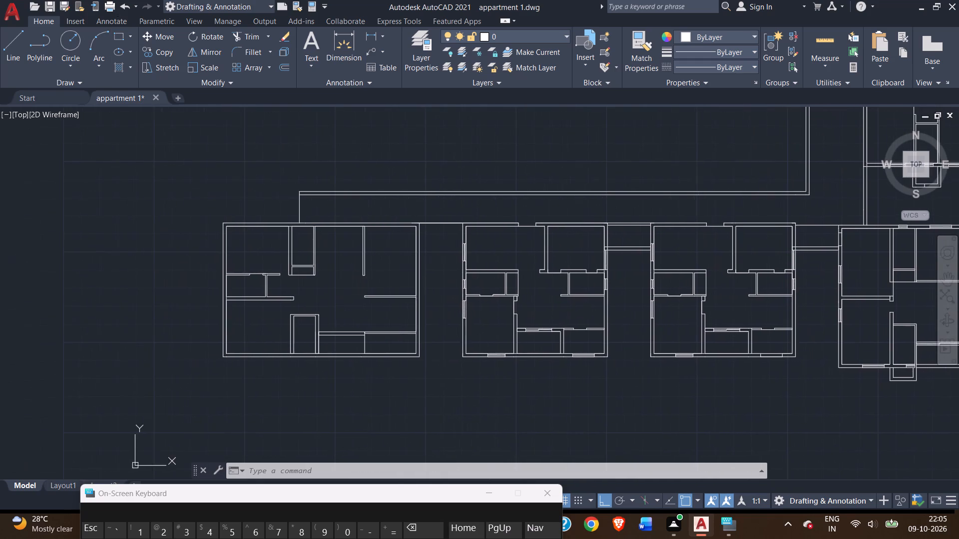
scroll(264, 304, up, 3)
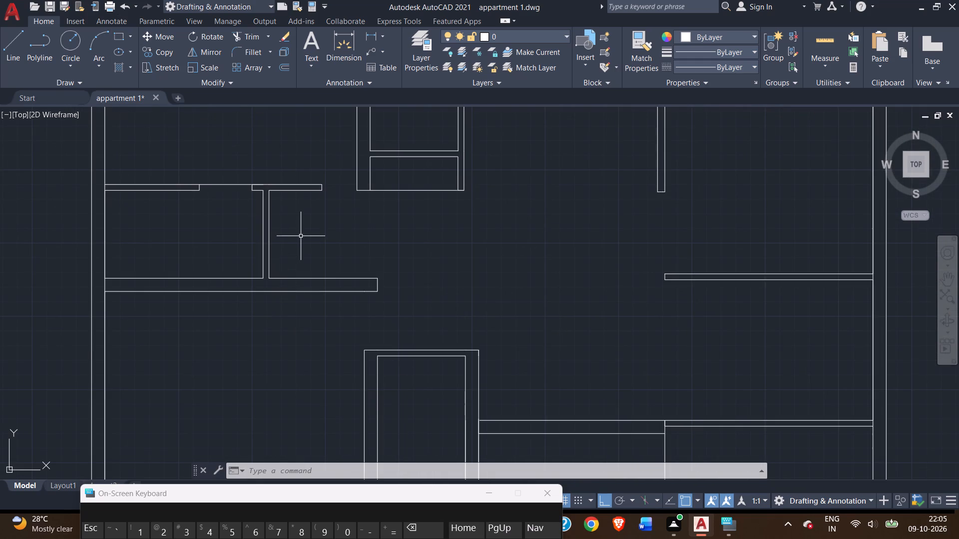
scroll(301, 236, down, 2)
scroll(476, 235, up, 1)
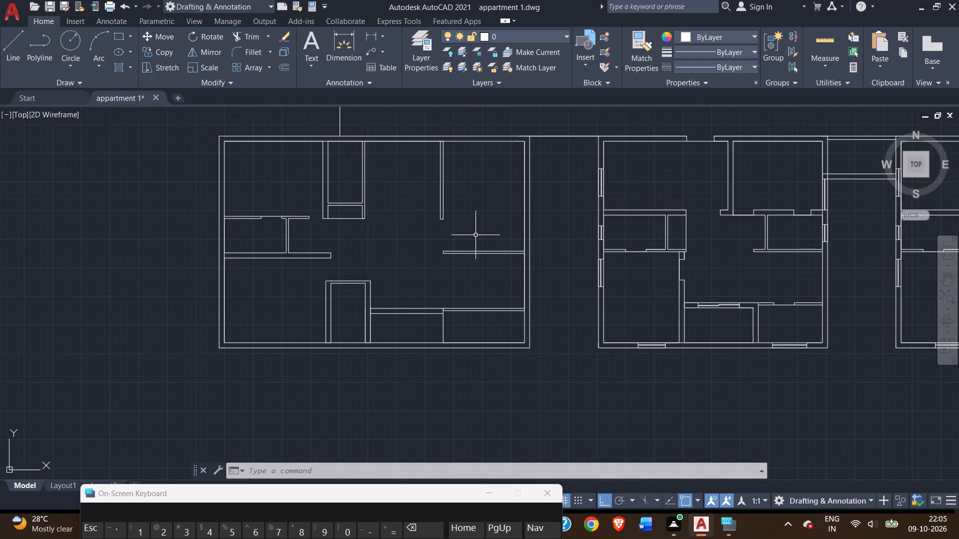
scroll(476, 235, up, 1)
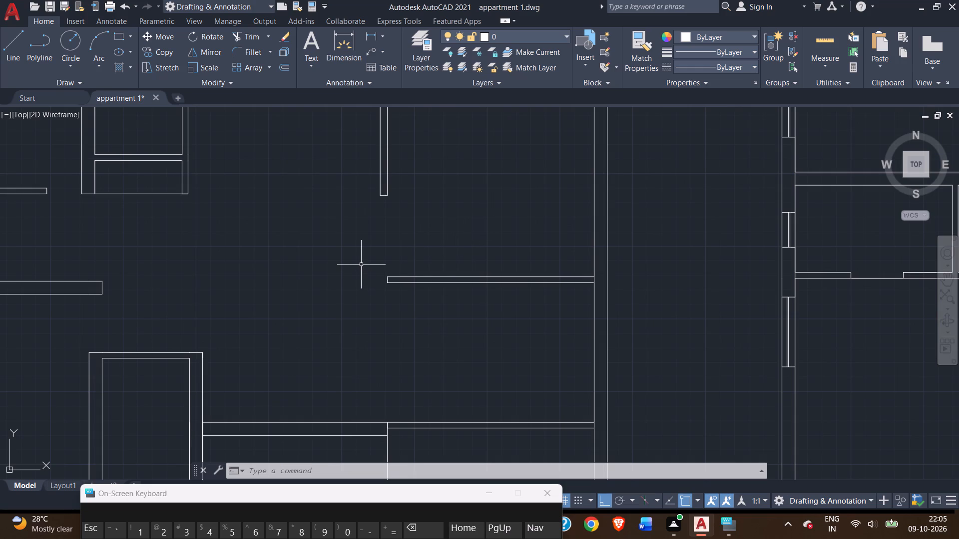
scroll(361, 265, down, 1)
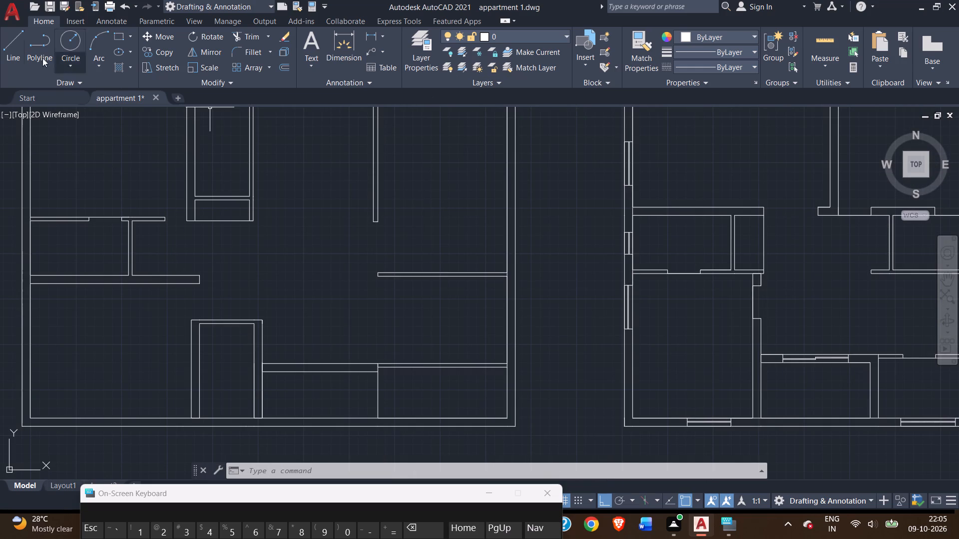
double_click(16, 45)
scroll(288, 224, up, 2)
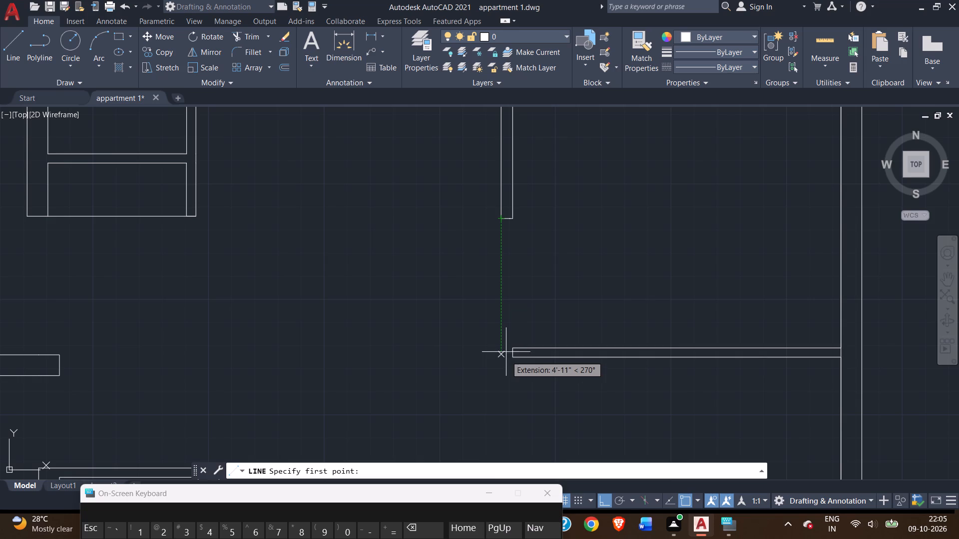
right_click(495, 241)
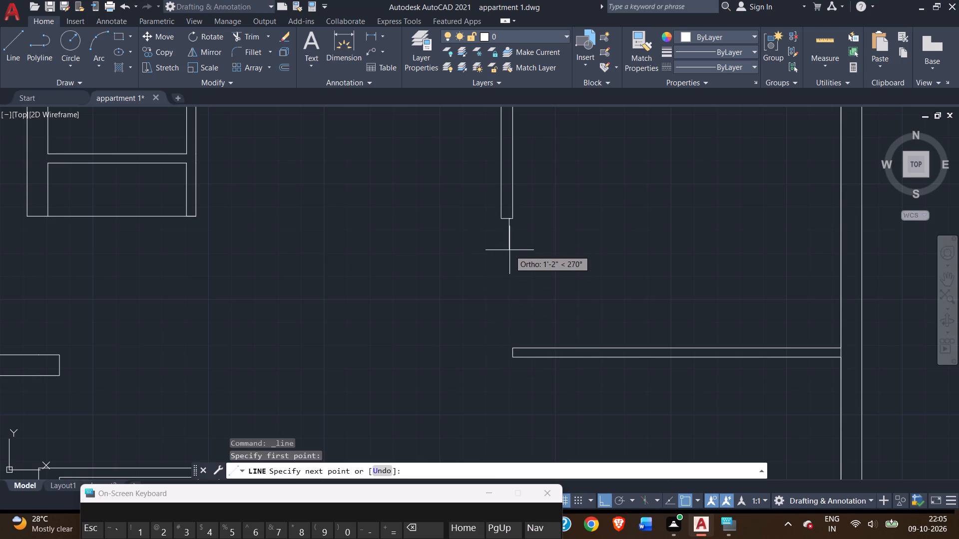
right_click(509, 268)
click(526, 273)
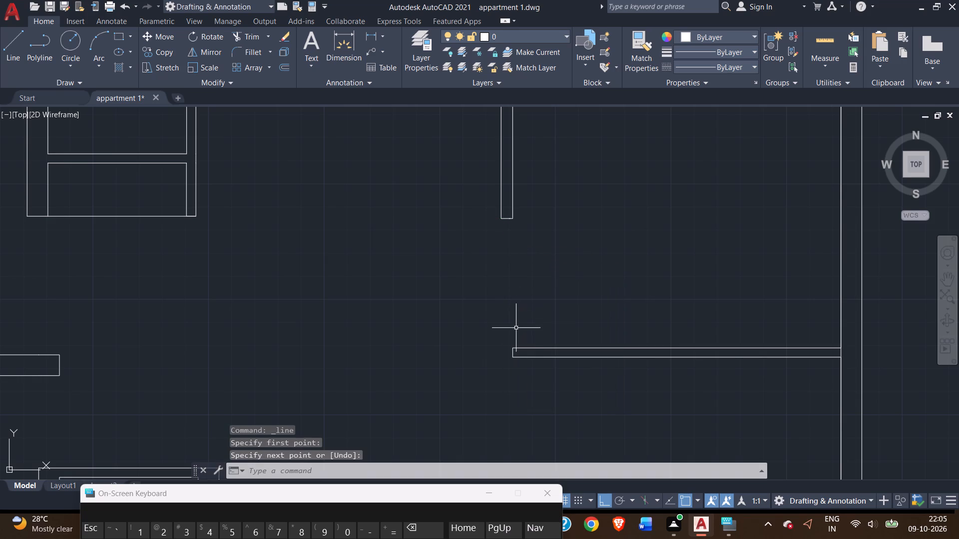
Draw a line from the east horizontal partition's lower west corner 4" west, 4" north and back to its upper corner.
click(23, 52)
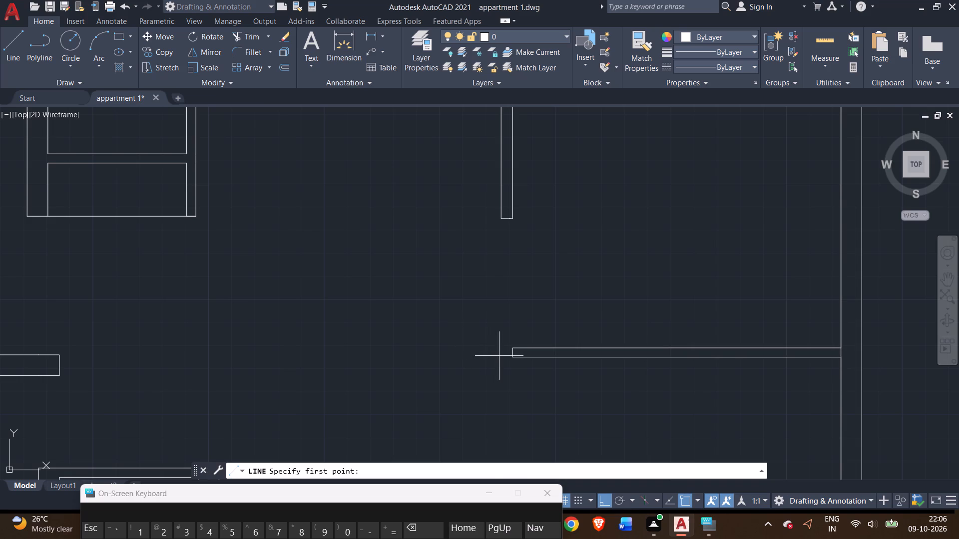
click(515, 358)
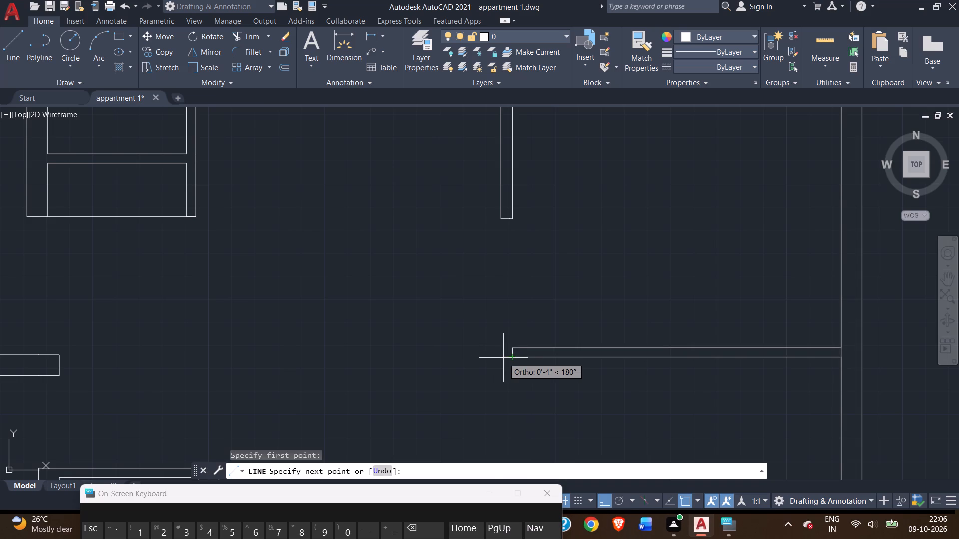
key(4)
key(shift+quotedbl)
key(Return)
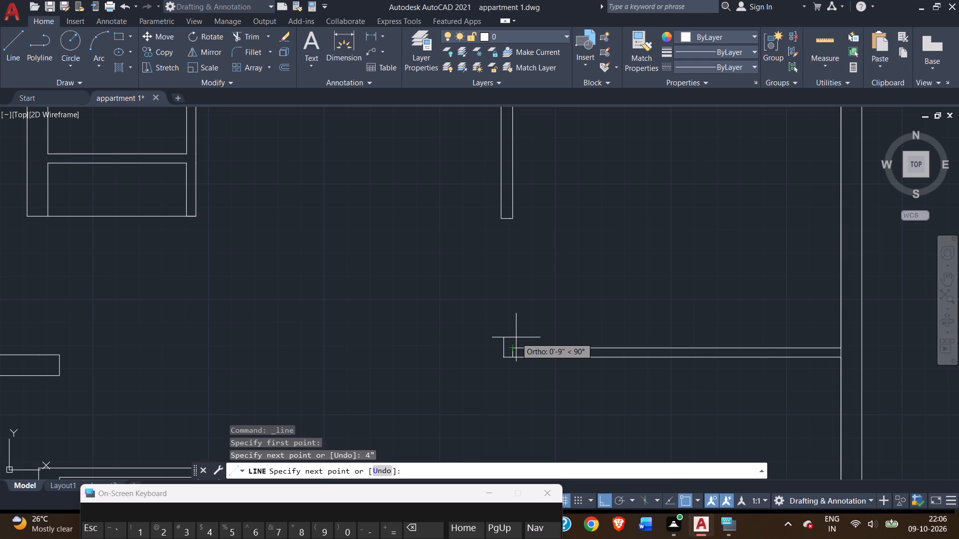
key(4)
key(shift+quotedbl)
key(Return)
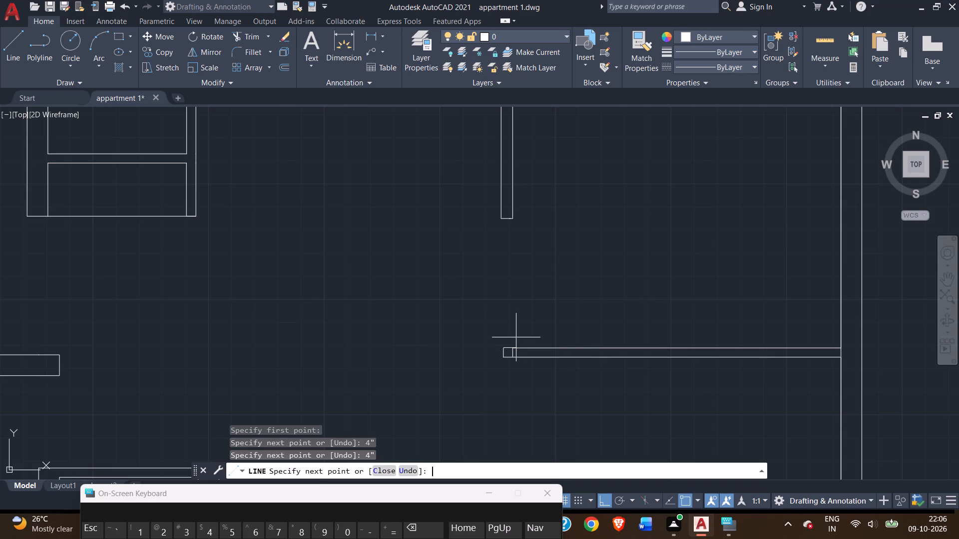
scroll(496, 346, up, 2)
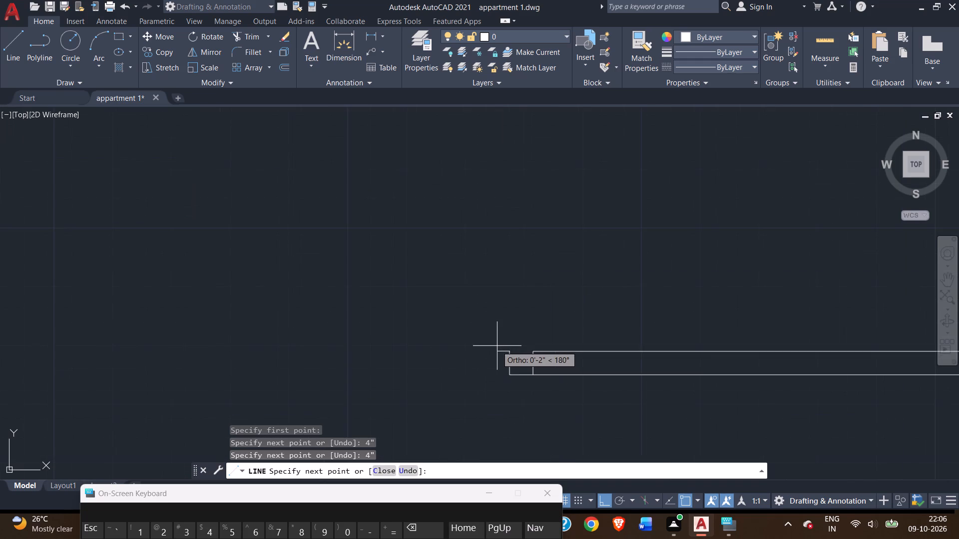
scroll(497, 346, up, 2)
click(584, 362)
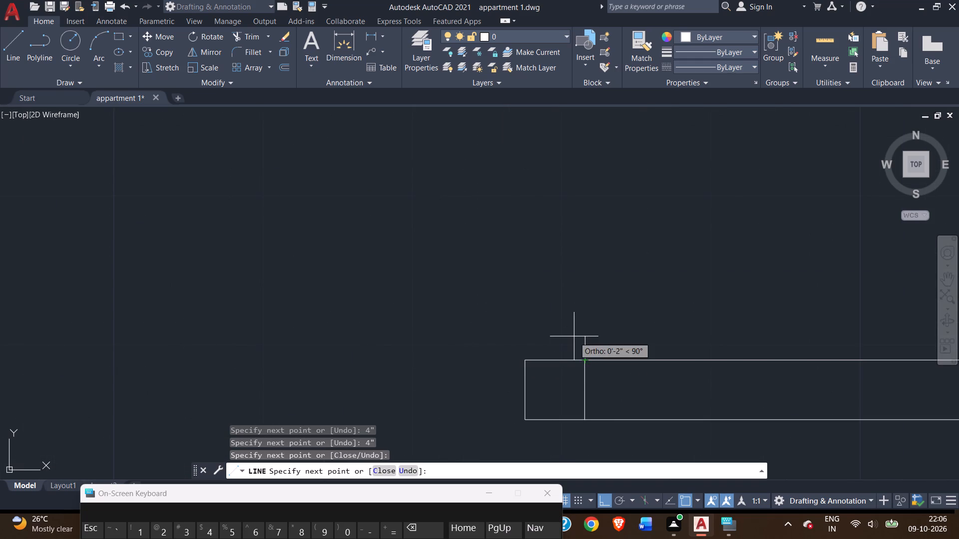
right_click(574, 335)
click(596, 341)
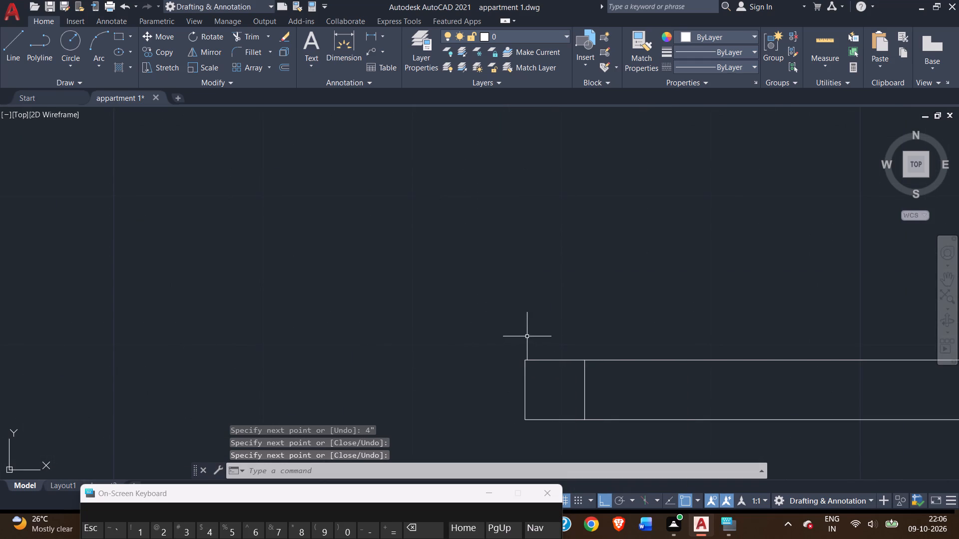
Trim away the old end line inside the extended east horizontal partition.
scroll(527, 336, down, 4)
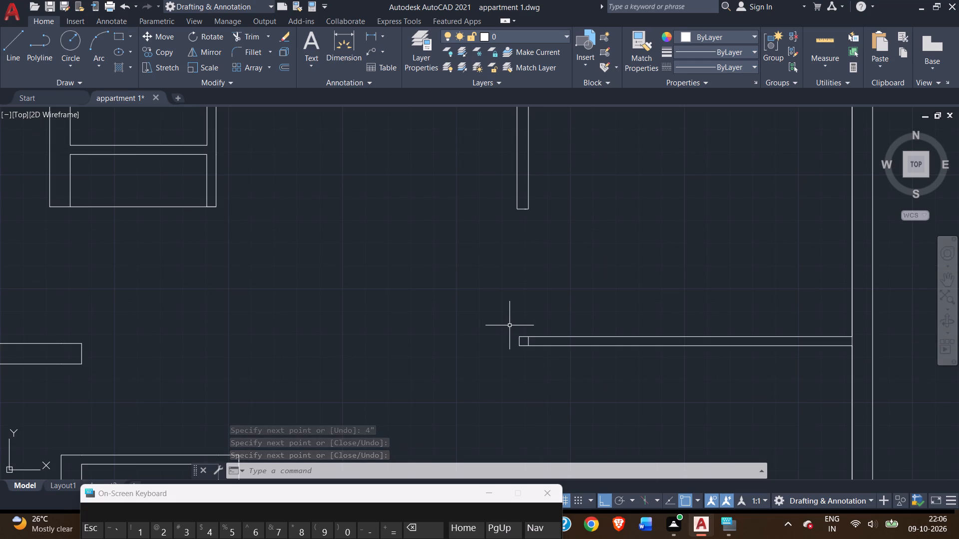
scroll(509, 325, up, 2)
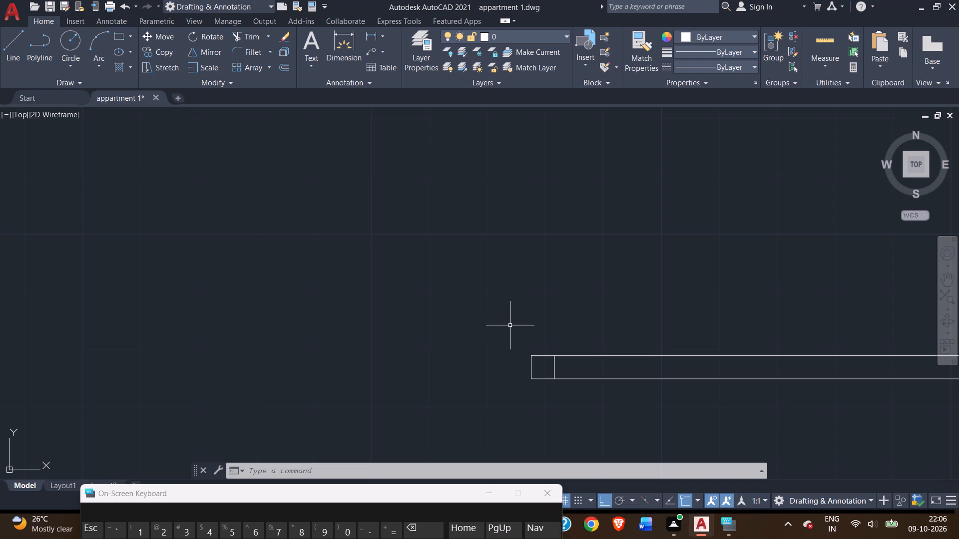
scroll(510, 325, down, 4)
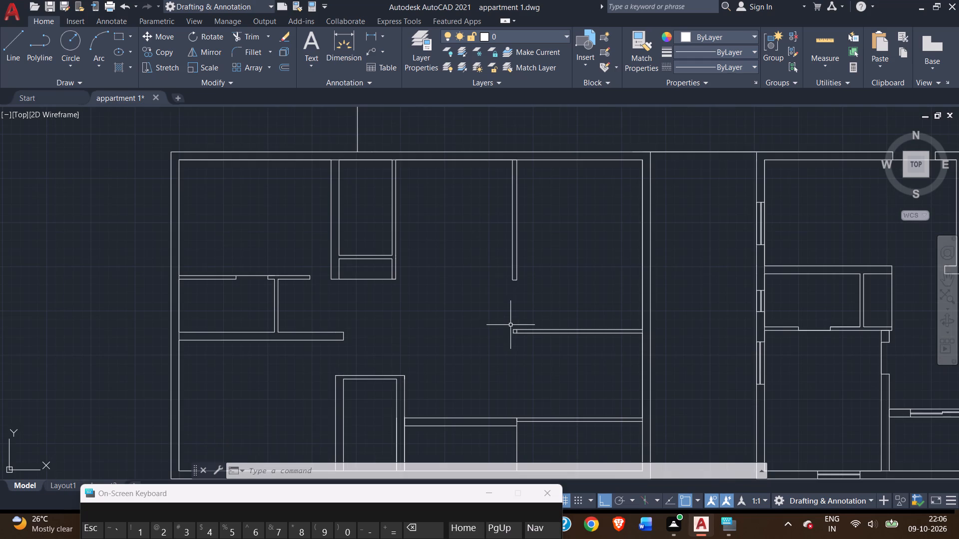
scroll(520, 347, up, 3)
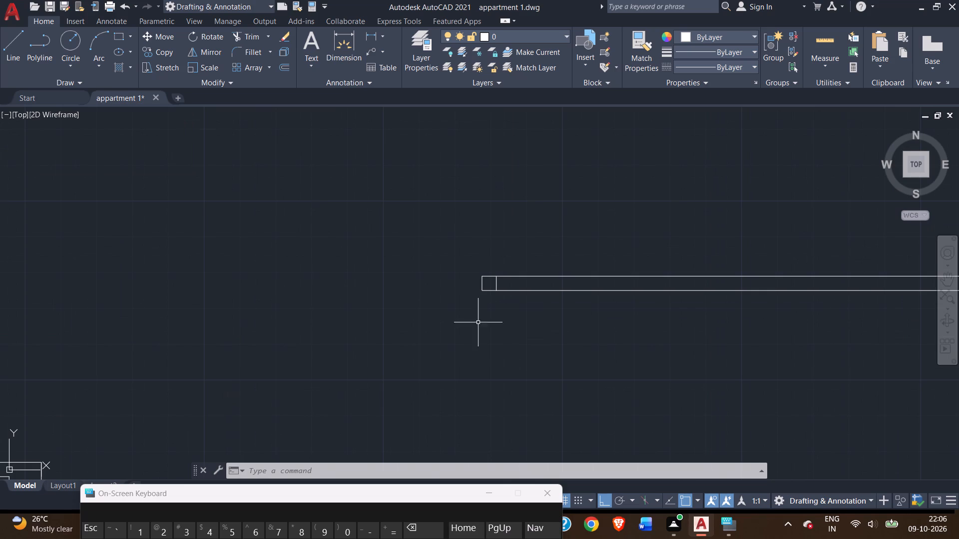
click(251, 36)
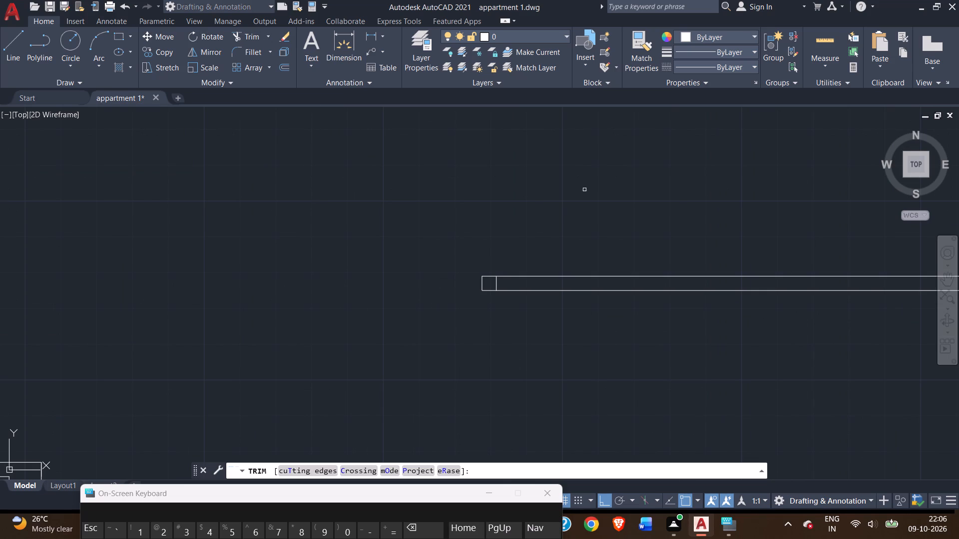
scroll(491, 285, up, 3)
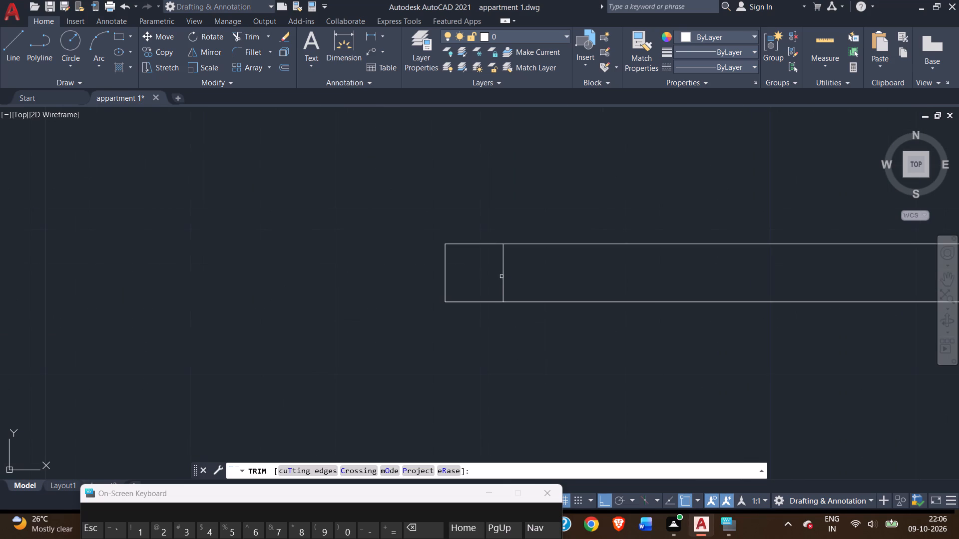
click(503, 274)
Trim the north wall's inner face line between the two faces of the second vertical partition.
scroll(384, 259, down, 6)
middle_drag(372, 259, 382, 259)
middle_drag(247, 239, 297, 249)
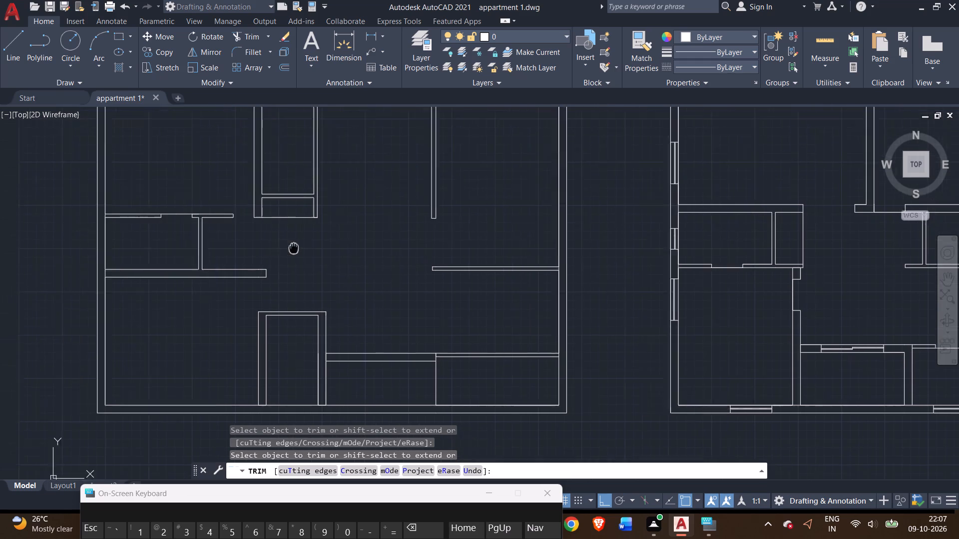
middle_drag(297, 249, 344, 265)
middle_drag(246, 195, 288, 231)
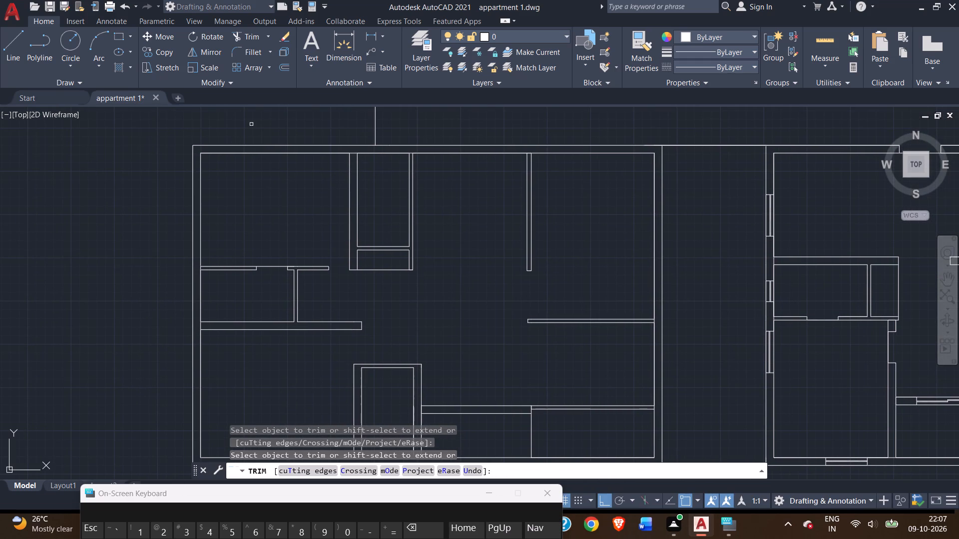
scroll(516, 152, up, 4)
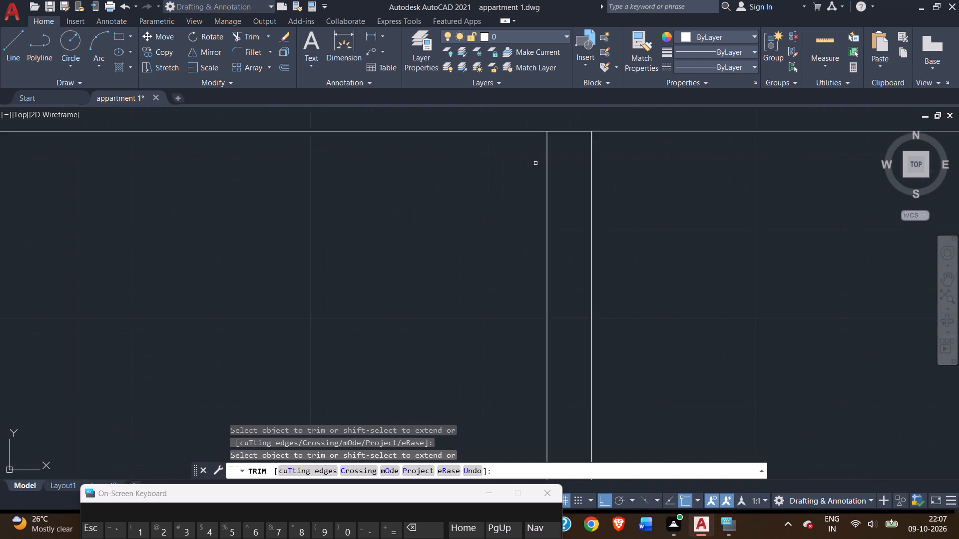
scroll(535, 163, up, 2)
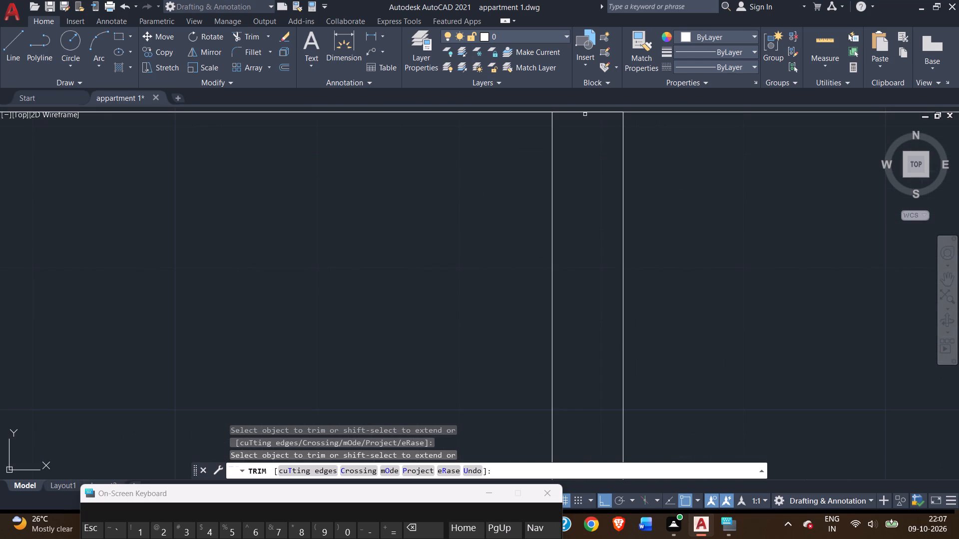
click(587, 112)
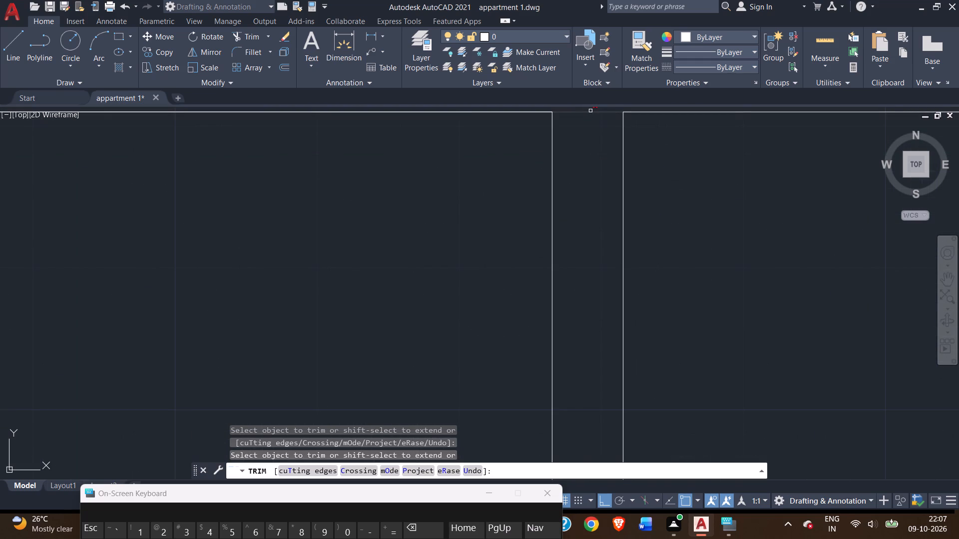
click(590, 111)
Trim the north wall's inner face line between the faces of both side partitions enclosing the narrow northern room.
scroll(590, 133, down, 6)
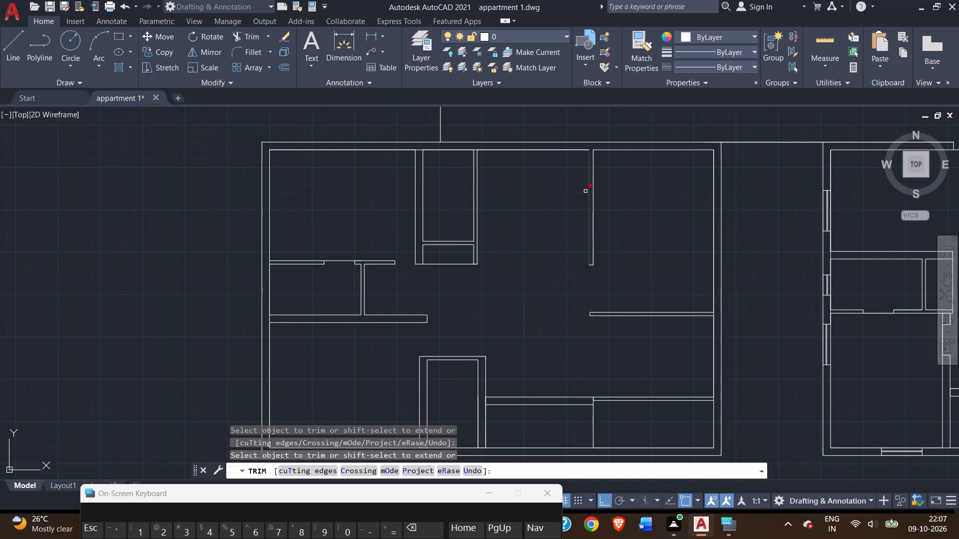
middle_drag(574, 206, 626, 233)
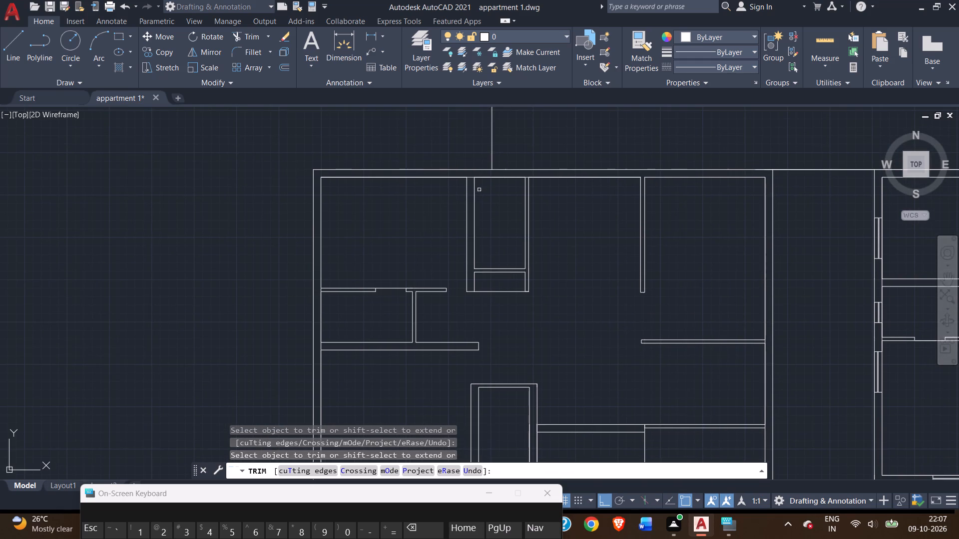
scroll(458, 177, up, 3)
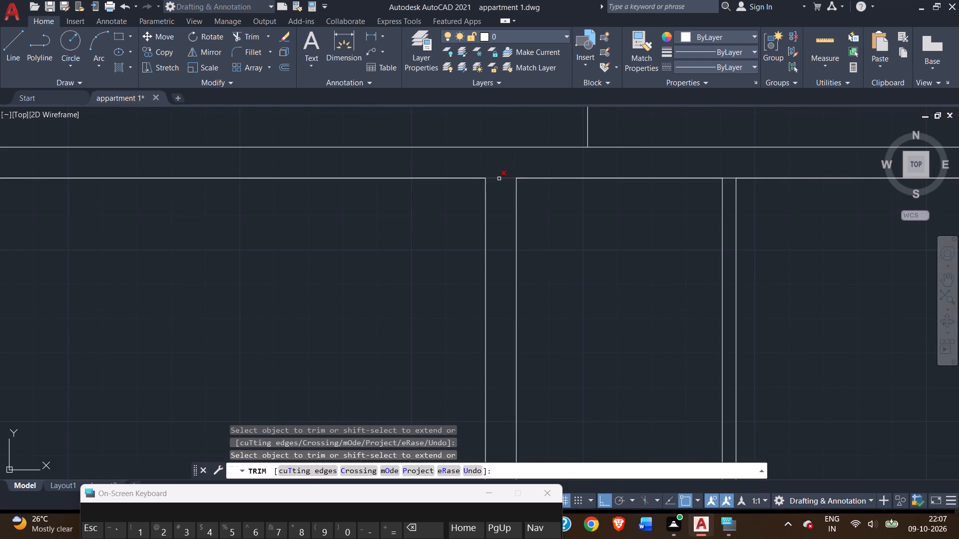
click(500, 178)
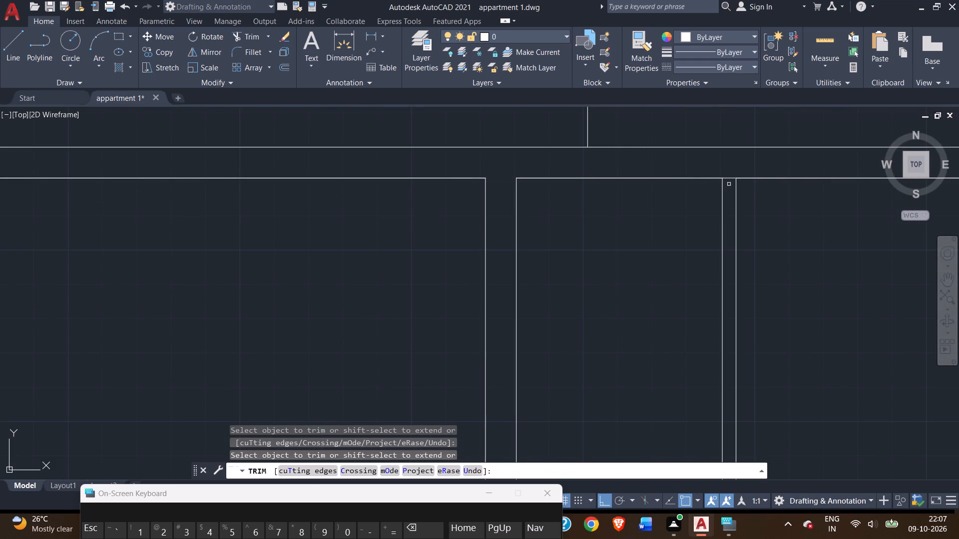
scroll(731, 177, up, 3)
click(728, 182)
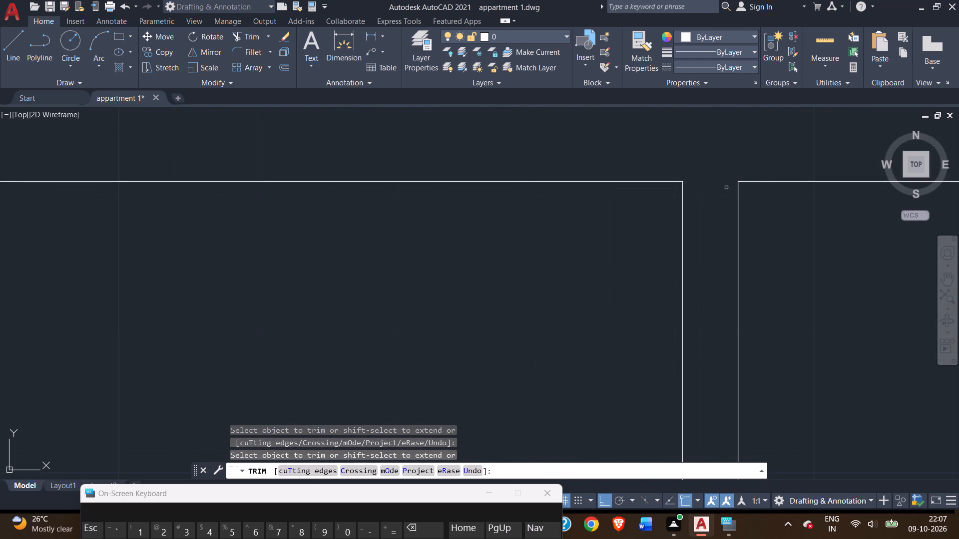
Trim the west wall's inner face line between the two faces of the northwest room's south partition.
scroll(725, 190, down, 5)
scroll(735, 272, down, 1)
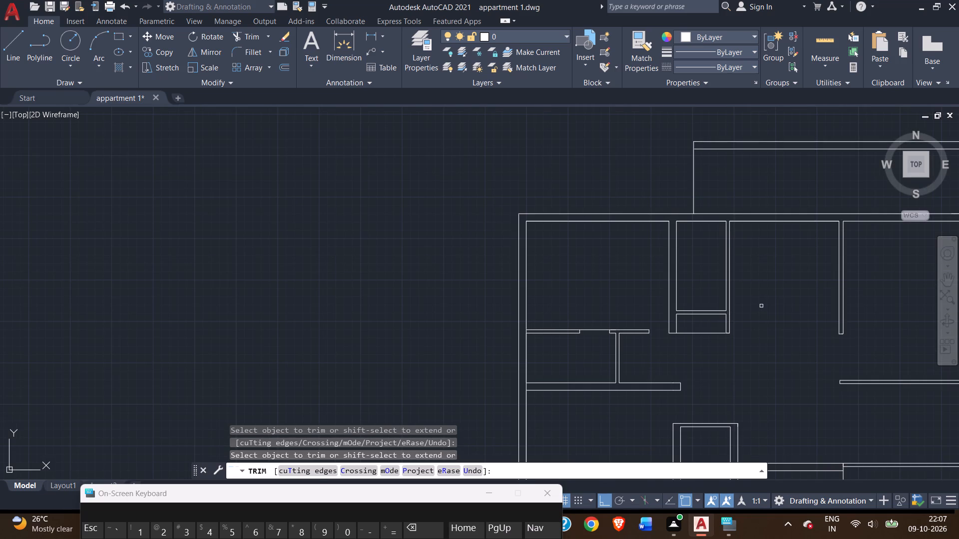
middle_drag(761, 306, 764, 288)
scroll(514, 317, up, 6)
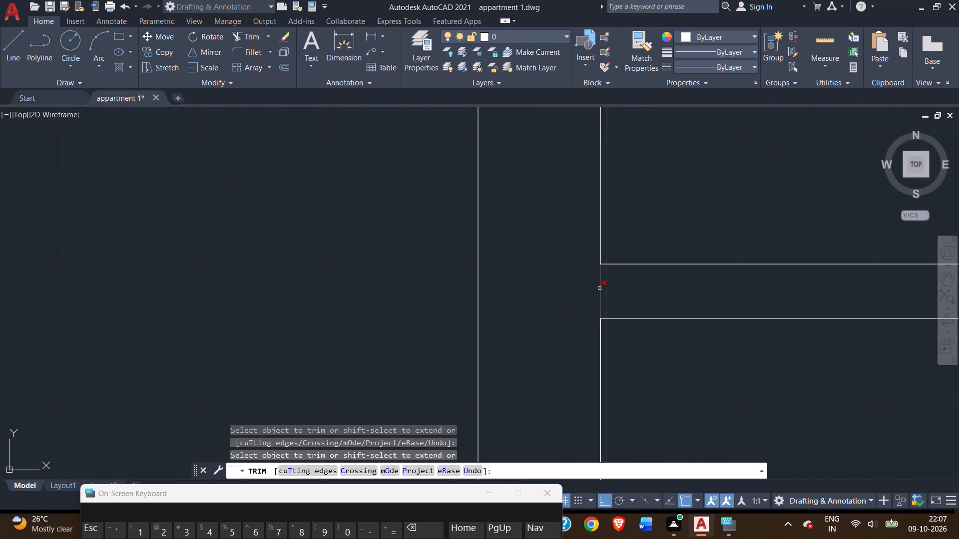
click(599, 288)
Examine the rest of the west wall and the open central area between the unit's partitions.
scroll(586, 297, down, 3)
middle_drag(581, 329, 576, 274)
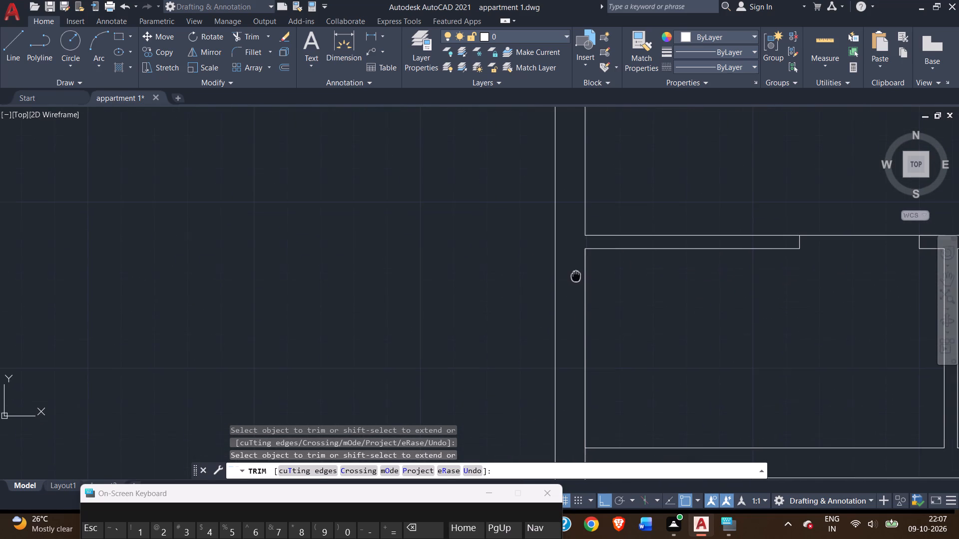
middle_drag(576, 274, 576, 271)
middle_drag(573, 301, 569, 253)
scroll(573, 315, down, 1)
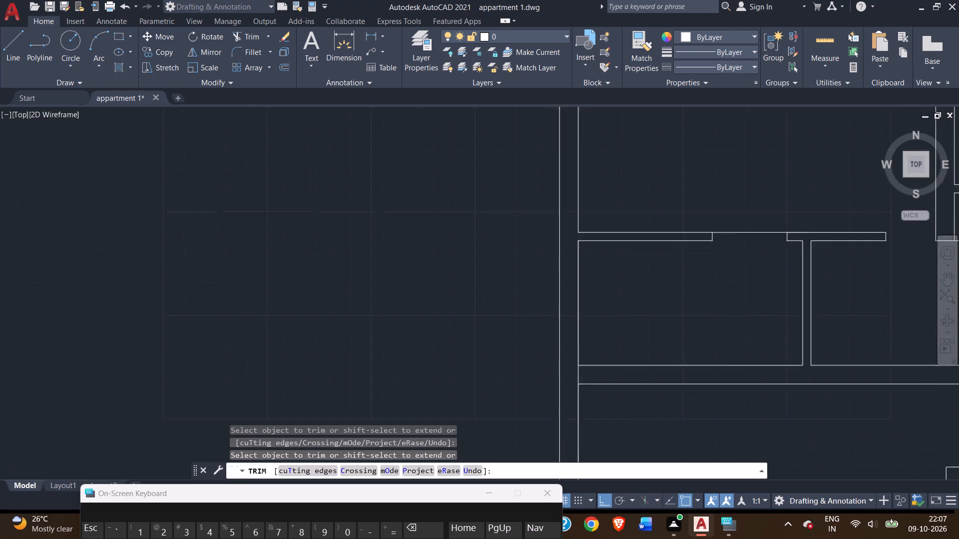
scroll(573, 315, down, 2)
middle_drag(619, 365, 488, 289)
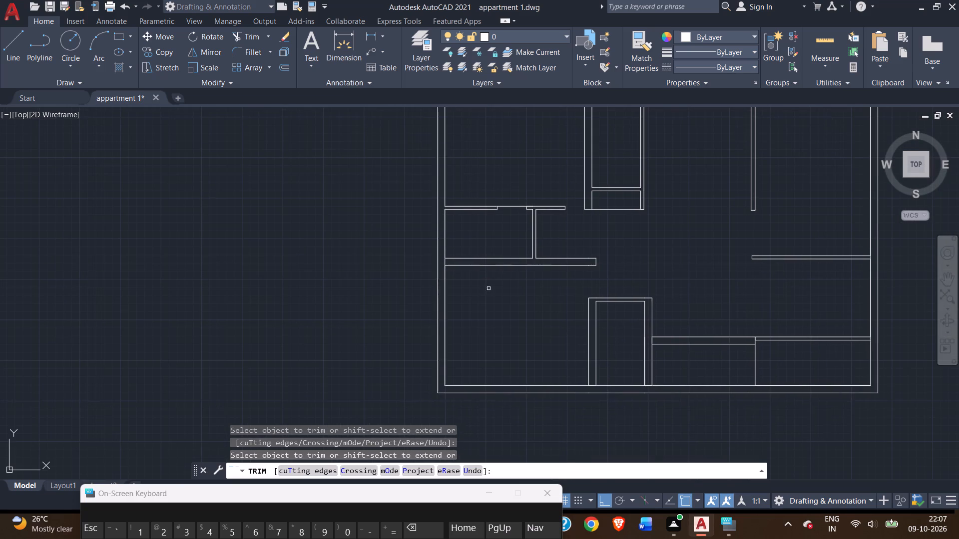
scroll(732, 242, up, 3)
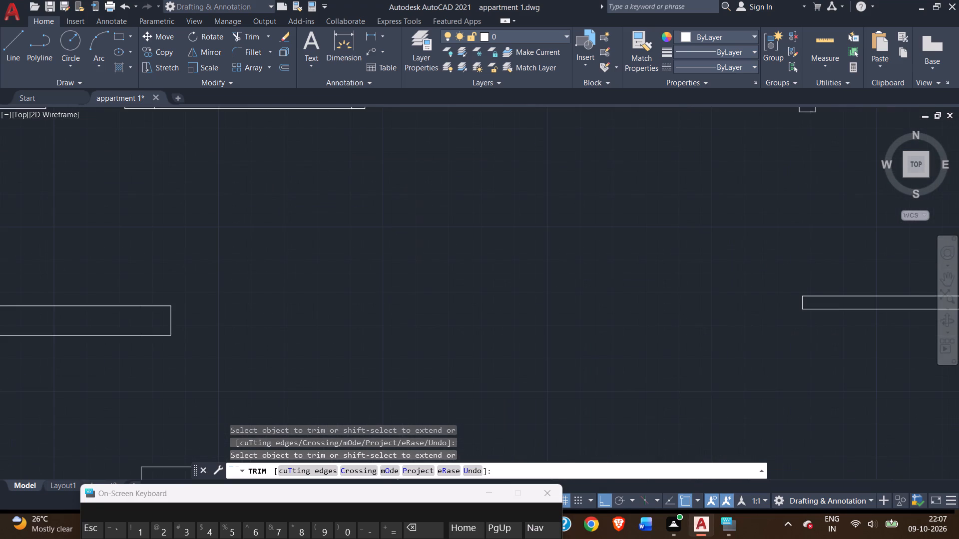
scroll(732, 242, down, 4)
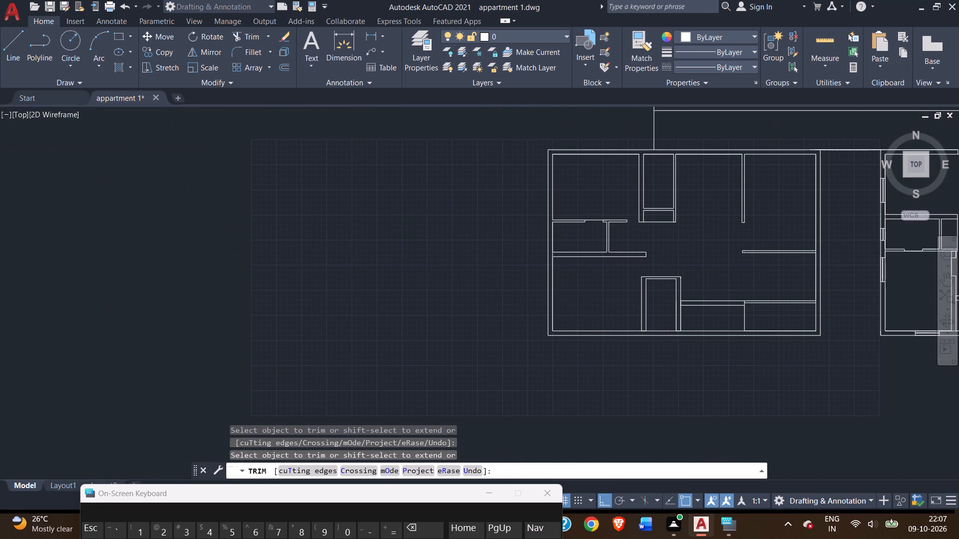
Draw a line from the narrow northern room's southeast corner east, stopping short of the next partition, 4" north and back west to the room's east face.
click(14, 58)
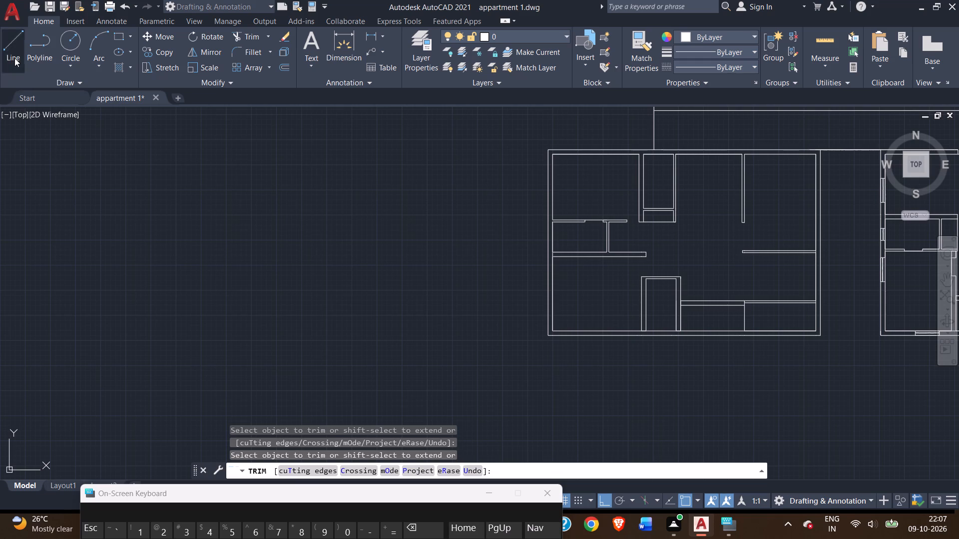
scroll(755, 227, up, 4)
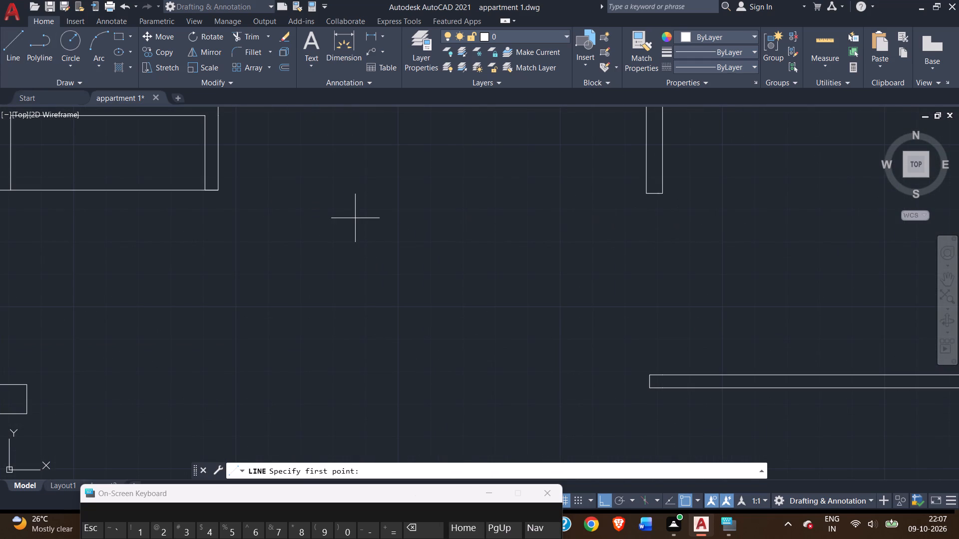
scroll(498, 210, down, 2)
middle_drag(498, 210, 502, 211)
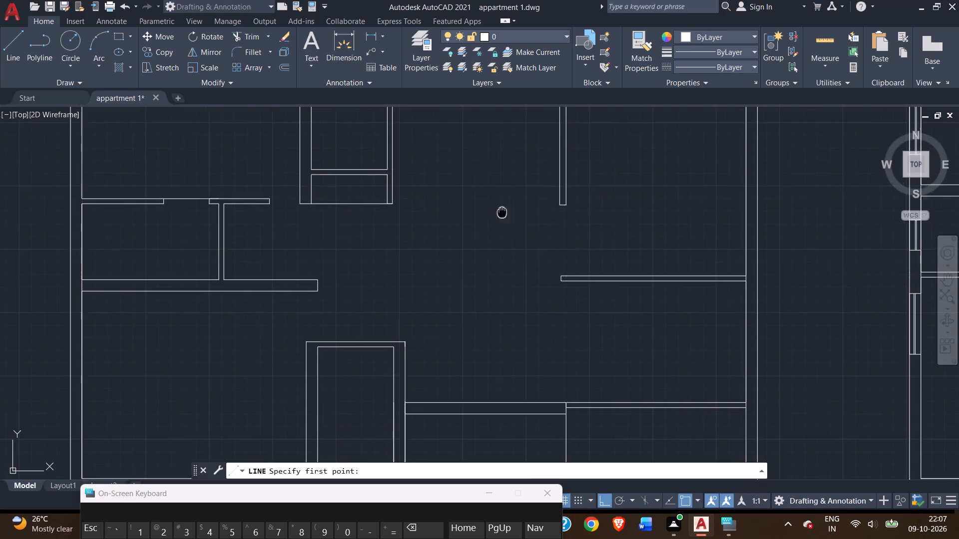
middle_drag(502, 211, 593, 241)
scroll(485, 235, up, 2)
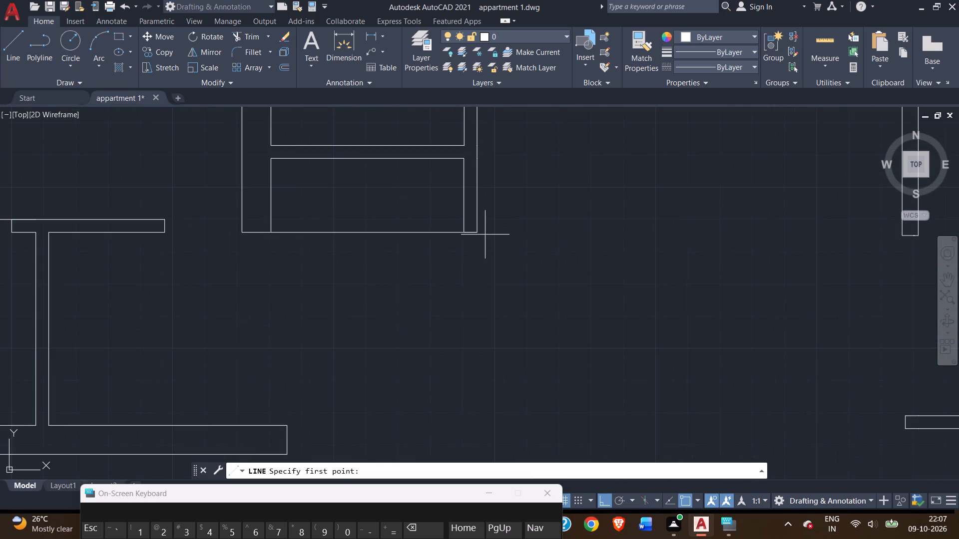
click(477, 230)
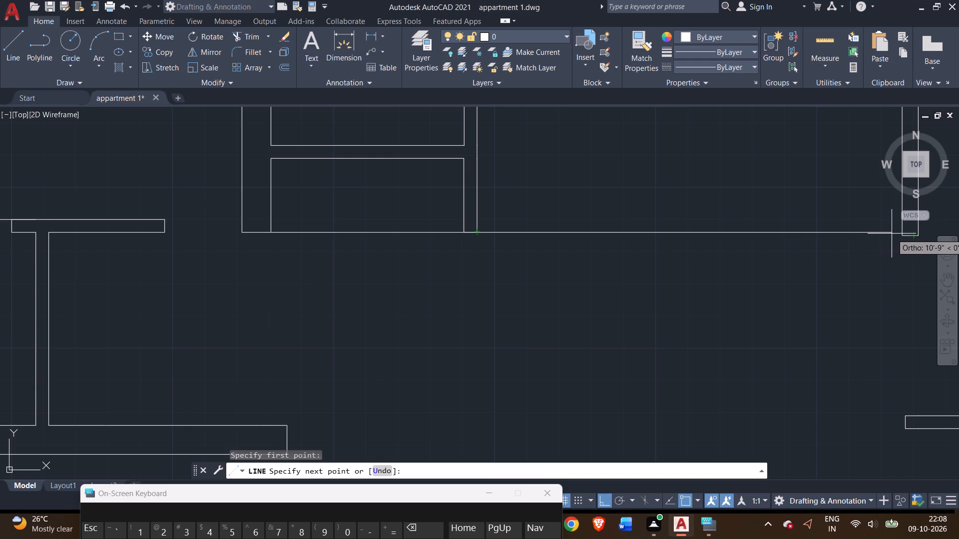
click(824, 236)
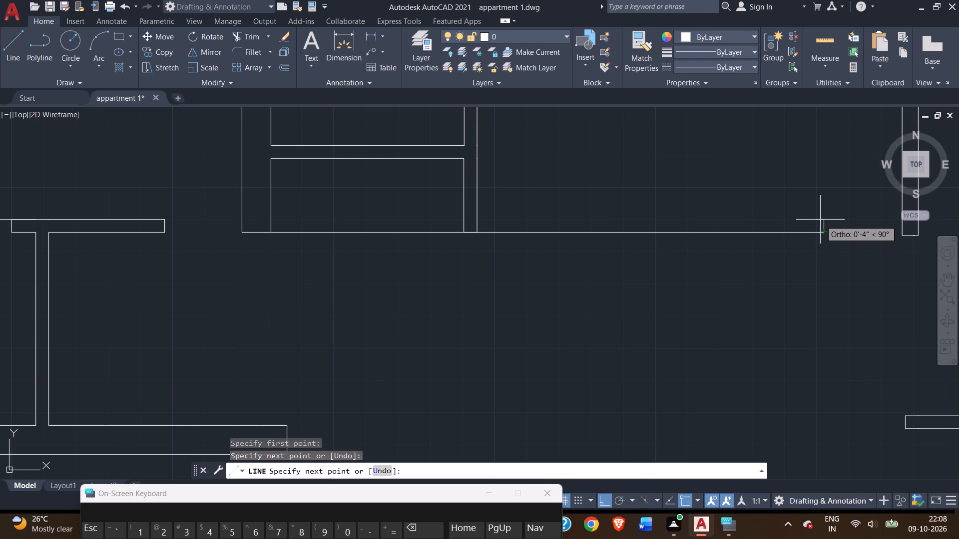
key(4)
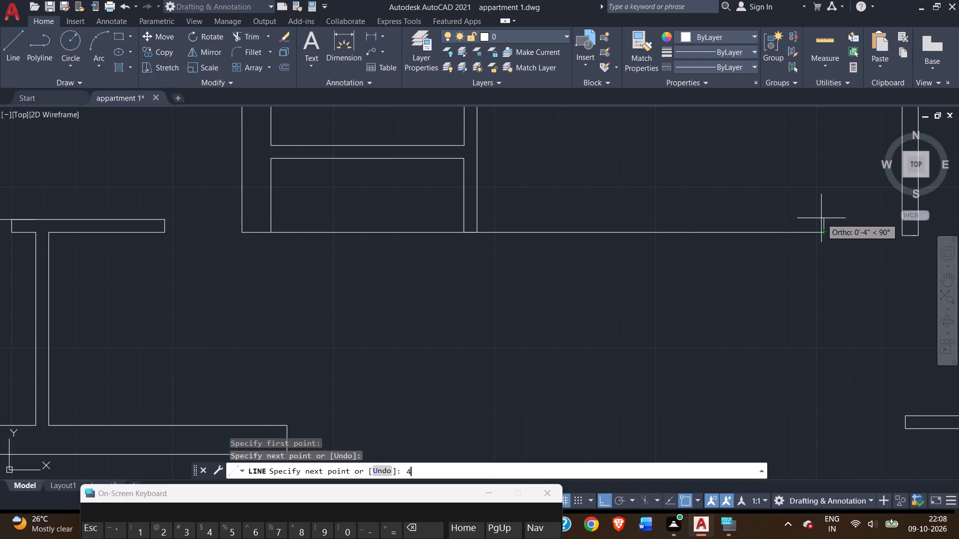
key(shift+quotedbl)
key(Return)
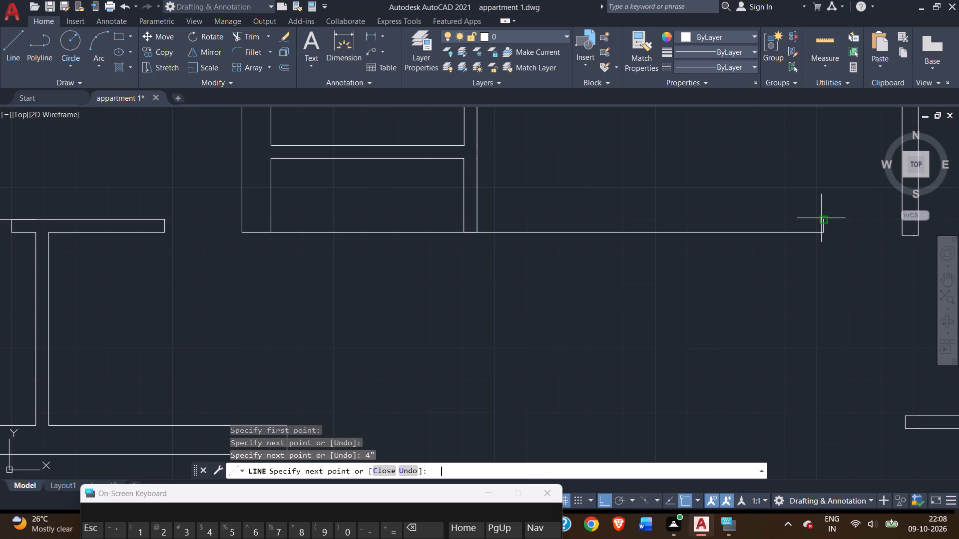
scroll(463, 235, up, 1)
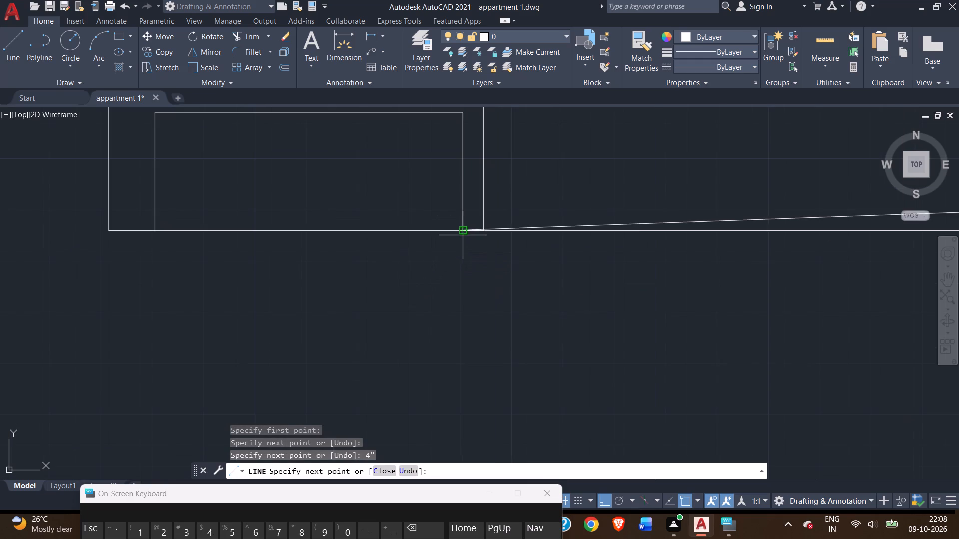
scroll(463, 235, up, 3)
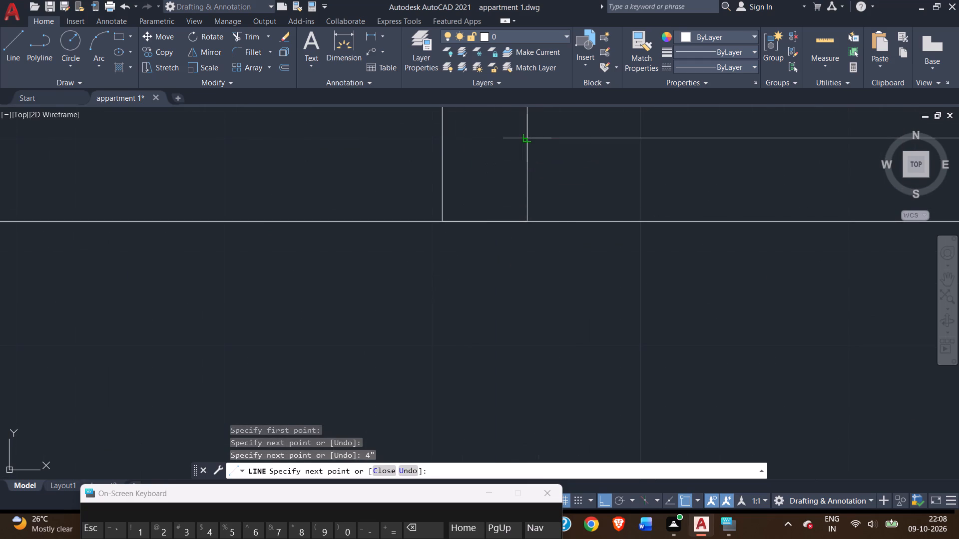
click(526, 139)
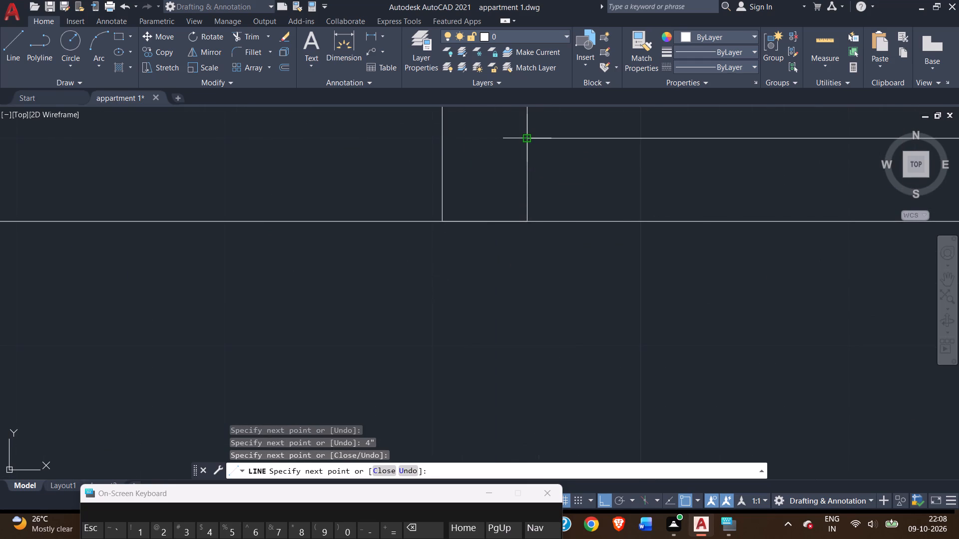
right_click(526, 139)
click(544, 147)
Examine the westernmost unit's partitions and door gaps against the layouts of the neighbouring finished units.
scroll(504, 217, down, 3)
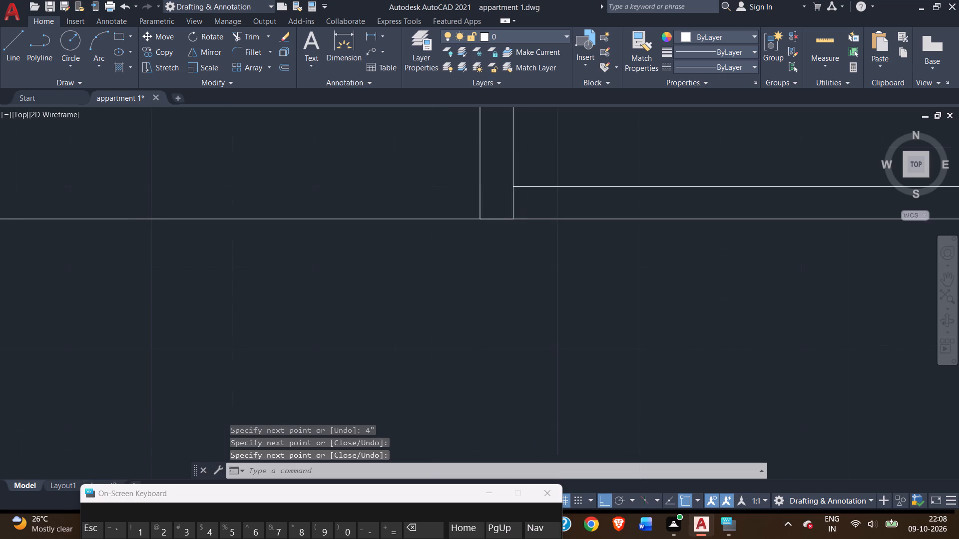
scroll(504, 232, down, 1)
scroll(473, 167, down, 2)
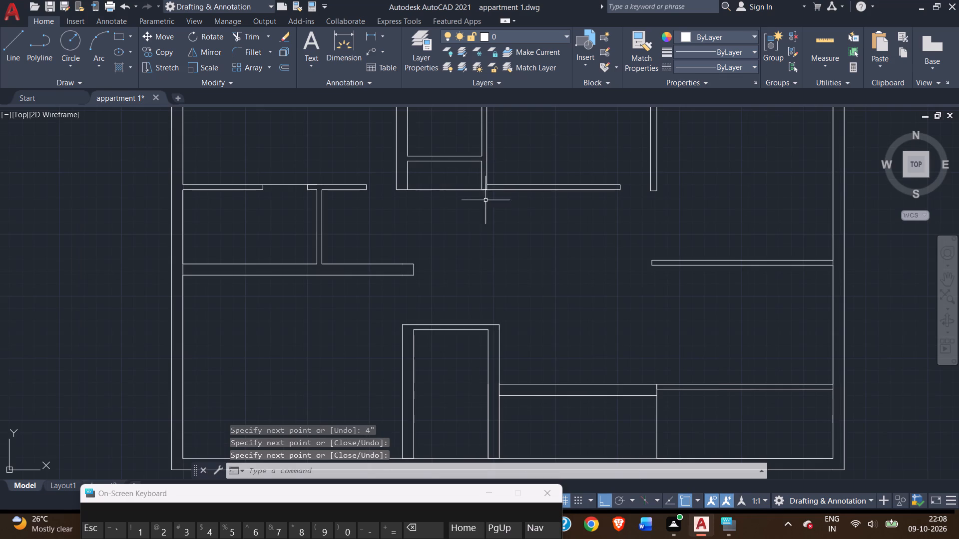
middle_drag(596, 202, 594, 230)
scroll(655, 207, up, 2)
scroll(579, 214, down, 1)
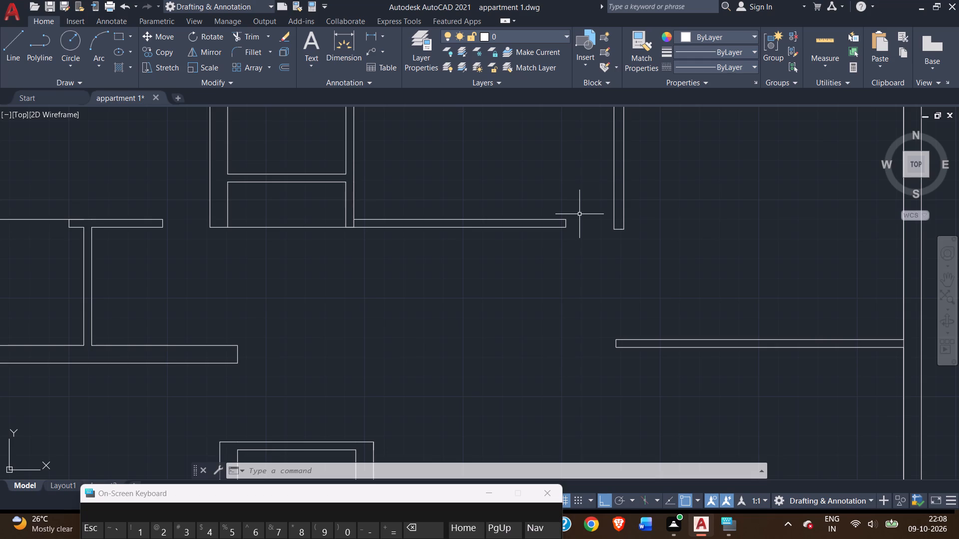
scroll(579, 214, down, 5)
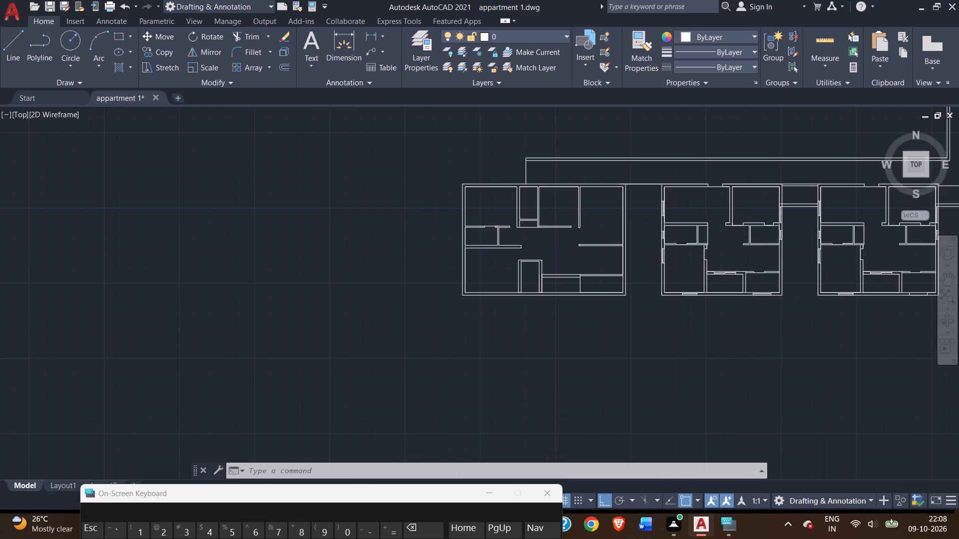
scroll(569, 232, down, 3)
middle_drag(579, 201, 594, 218)
scroll(592, 216, up, 1)
scroll(655, 224, up, 3)
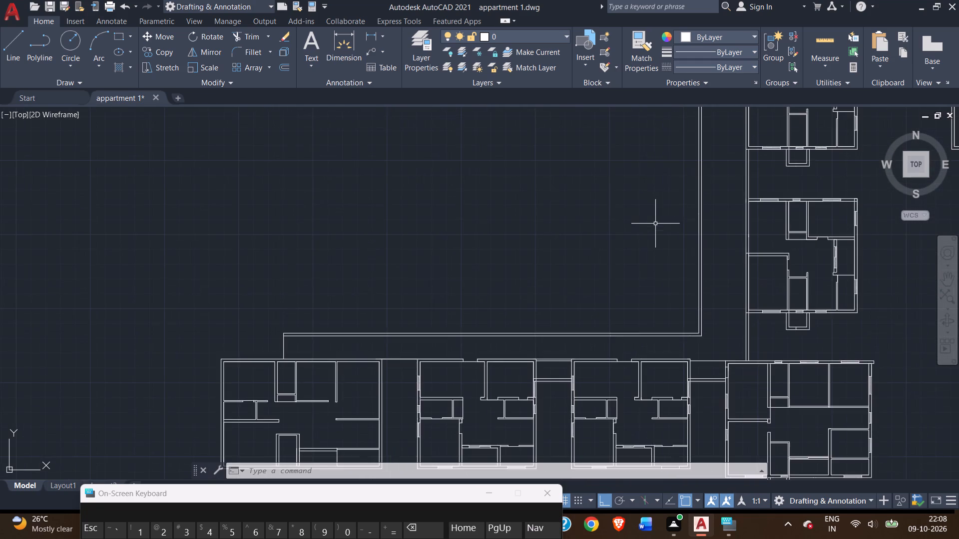
scroll(615, 250, up, 1)
middle_drag(615, 249, 658, 185)
scroll(596, 241, down, 1)
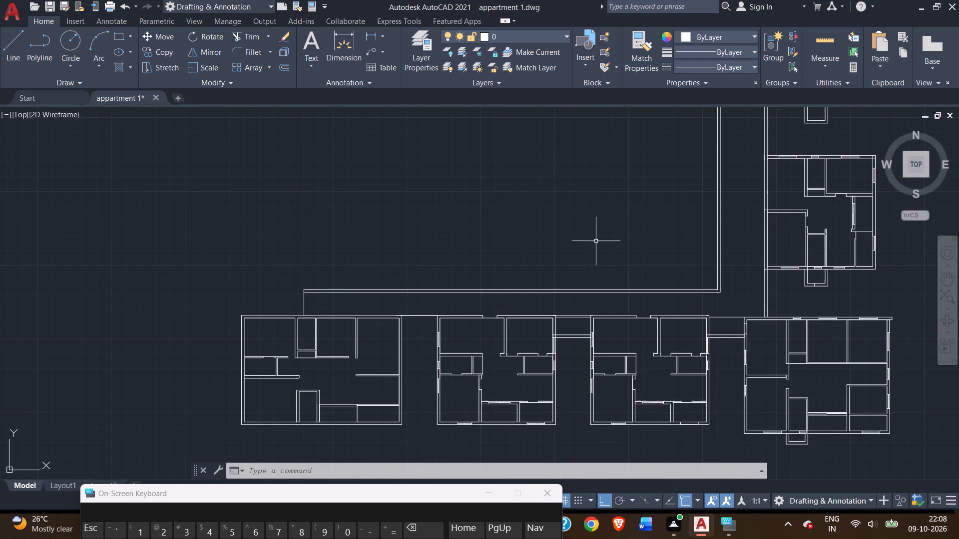
middle_drag(427, 352, 507, 302)
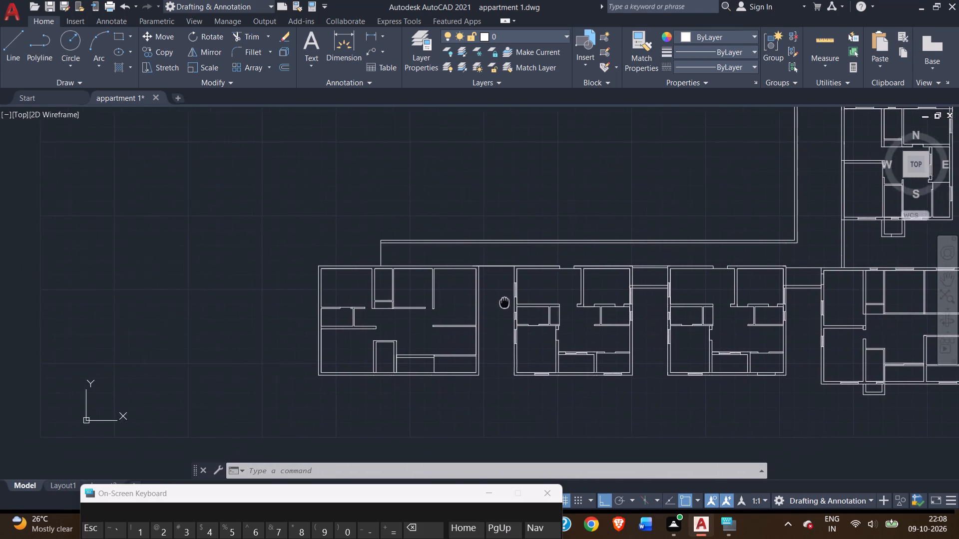
middle_drag(507, 302, 510, 302)
scroll(510, 302, up, 1)
middle_drag(313, 321, 515, 300)
scroll(545, 295, up, 2)
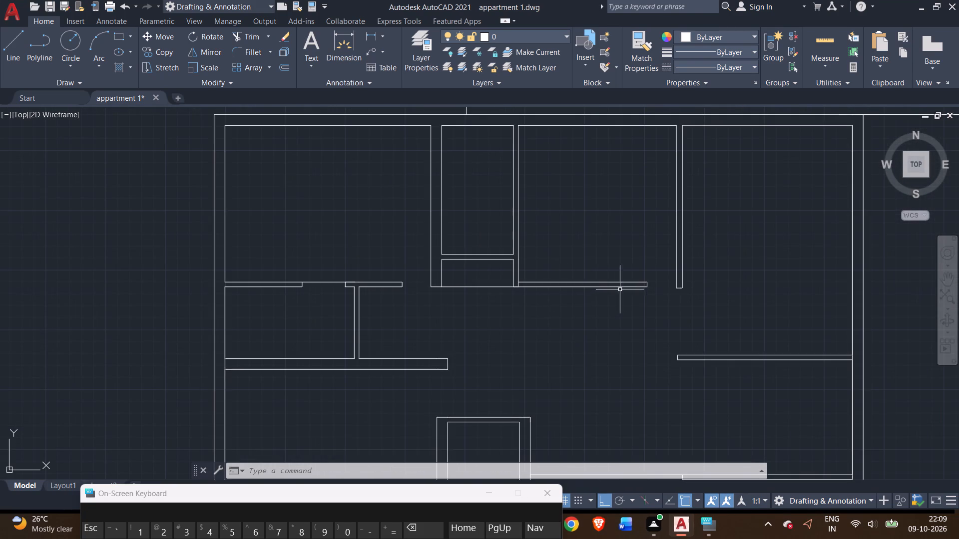
scroll(626, 287, up, 3)
scroll(643, 289, down, 3)
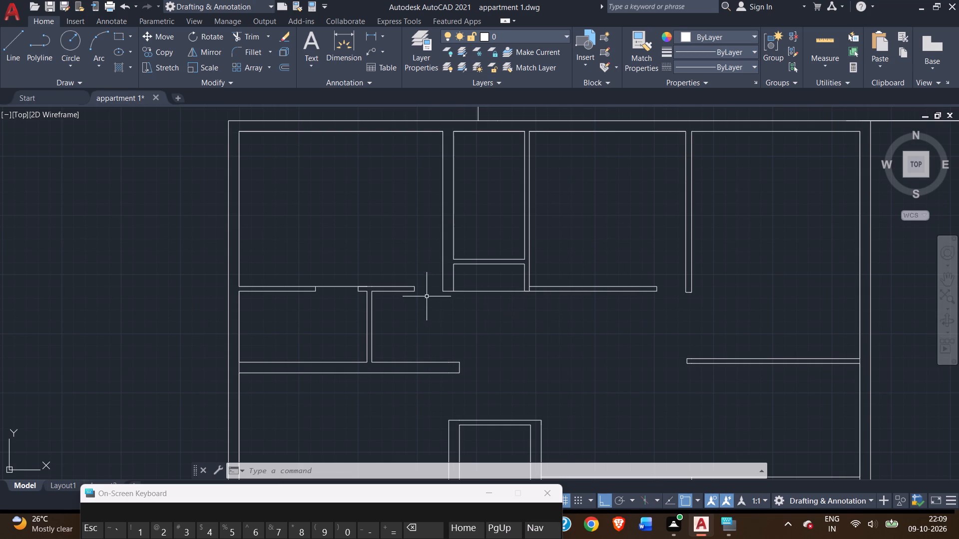
scroll(427, 296, up, 2)
scroll(427, 296, down, 4)
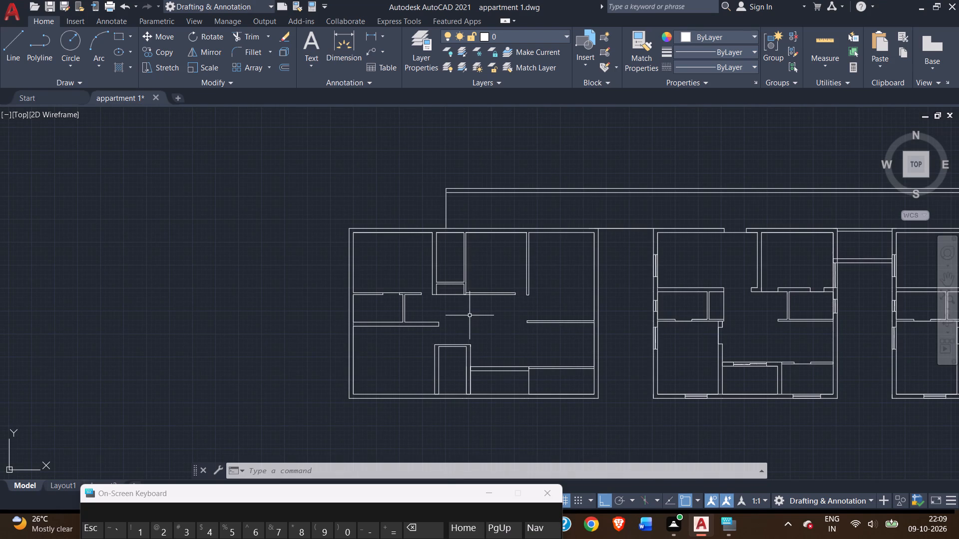
middle_drag(483, 336, 491, 288)
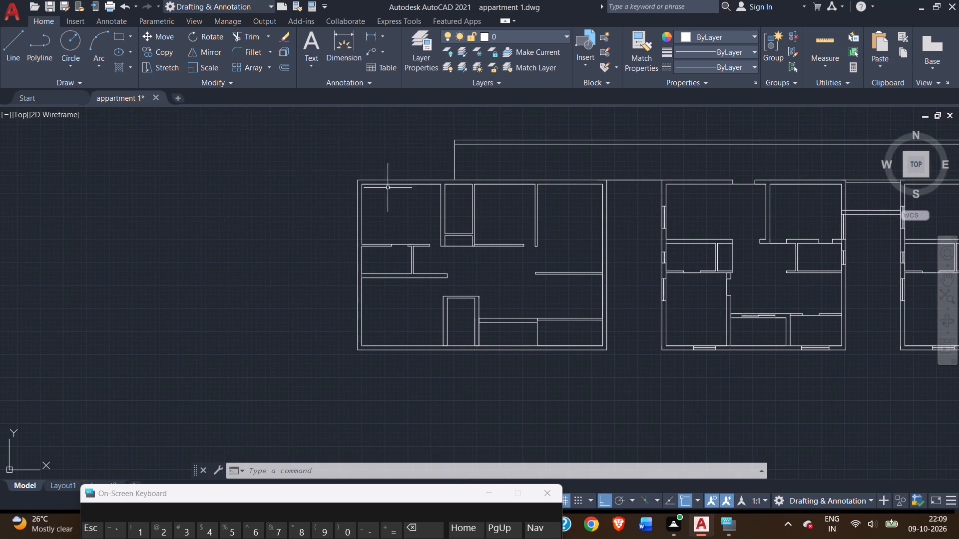
Mark a 3' opening in the southern narrow room's west wall, running a line from its southwest corner north, across, 3' north and back across.
click(4, 52)
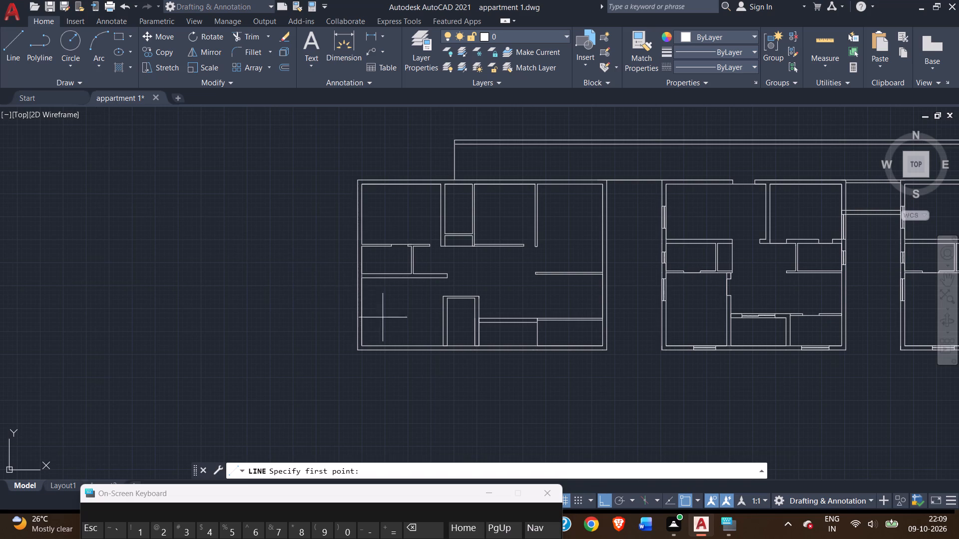
scroll(389, 320, down, 3)
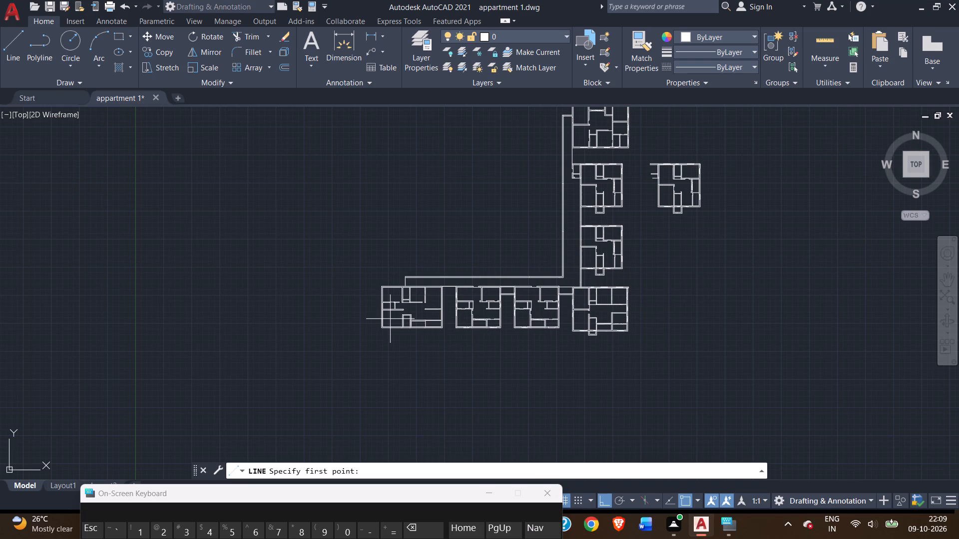
middle_drag(371, 301, 373, 274)
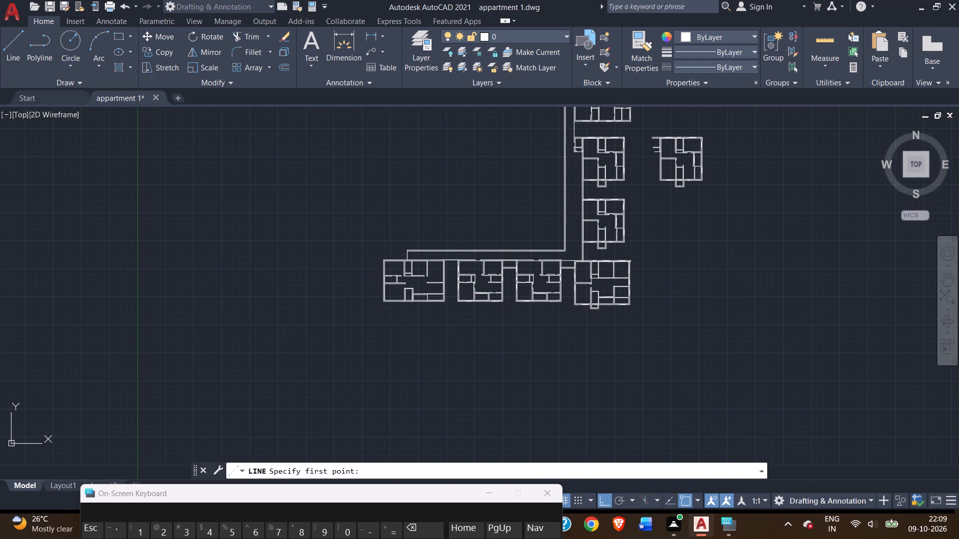
scroll(375, 275, up, 3)
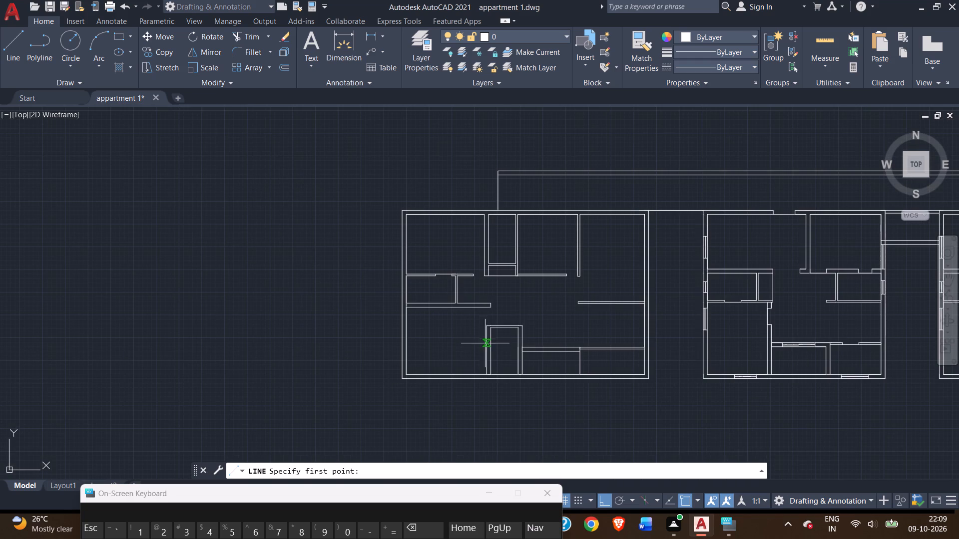
scroll(486, 353, up, 1)
middle_drag(467, 352, 466, 337)
scroll(481, 367, up, 3)
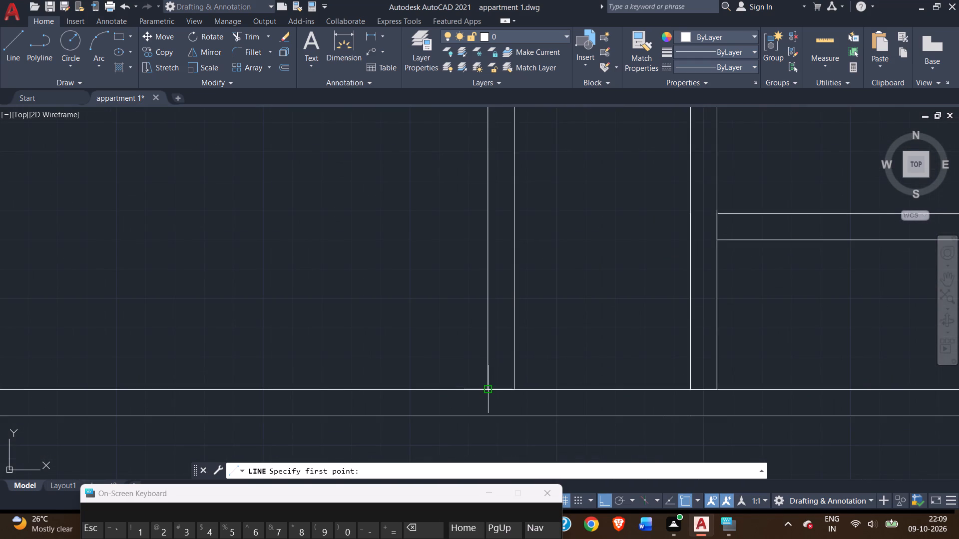
click(488, 388)
click(486, 329)
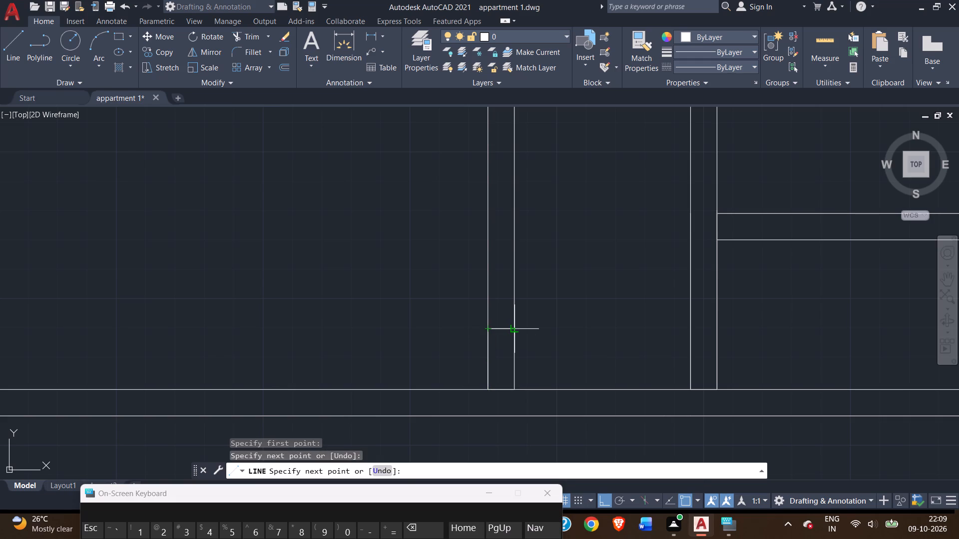
click(514, 330)
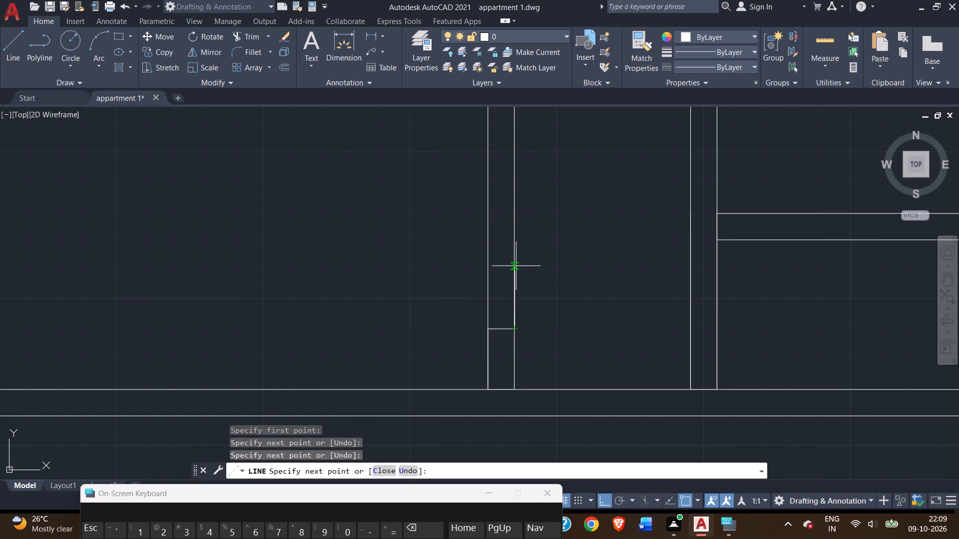
text(3')
key(Return)
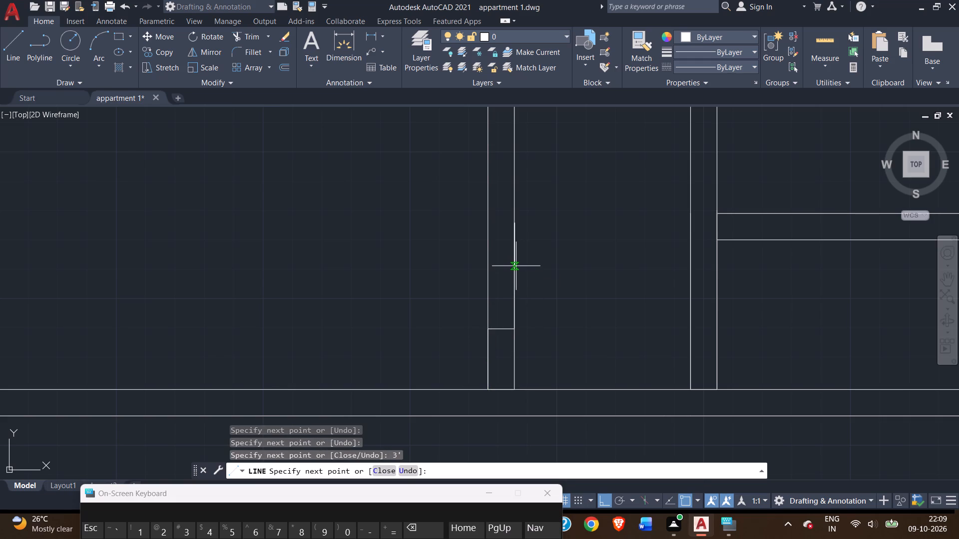
scroll(488, 223, up, 3)
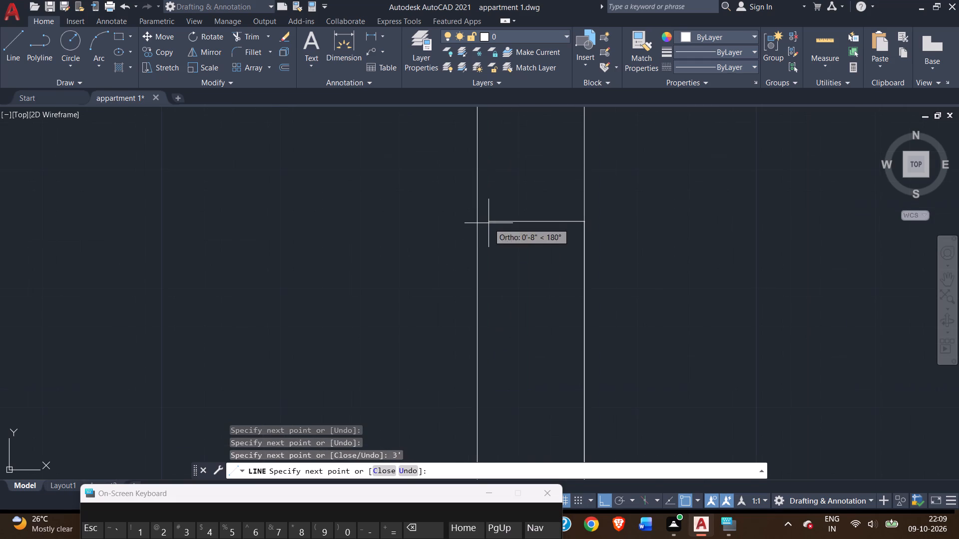
click(479, 224)
right_click(465, 218)
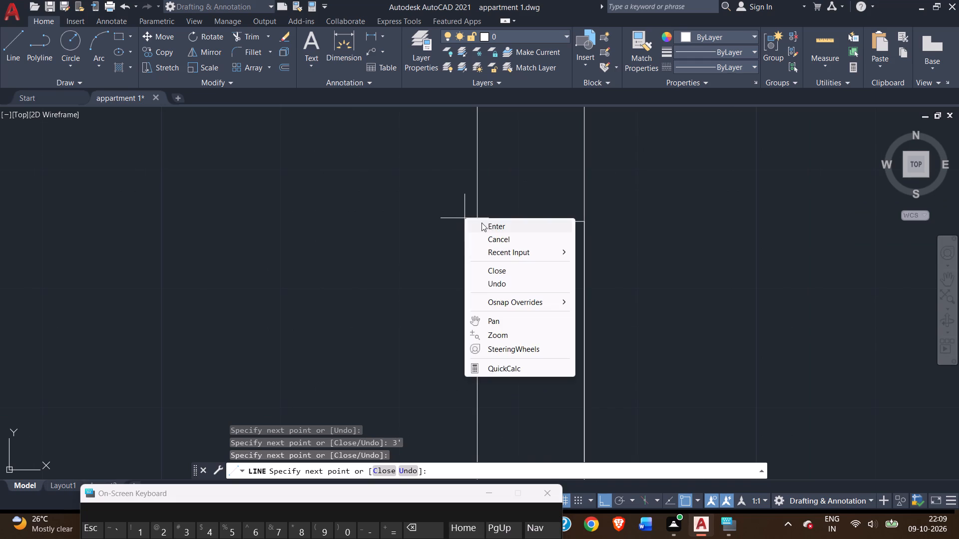
click(492, 225)
scroll(455, 250, down, 6)
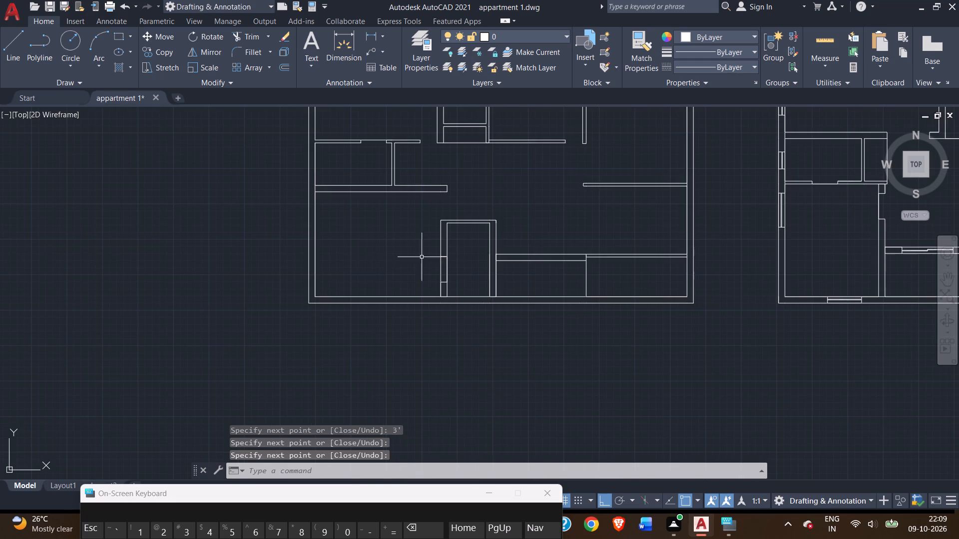
Trim the wall's east face lines between the two jamb lines of the southern narrow room's west opening.
click(252, 36)
scroll(434, 271, up, 3)
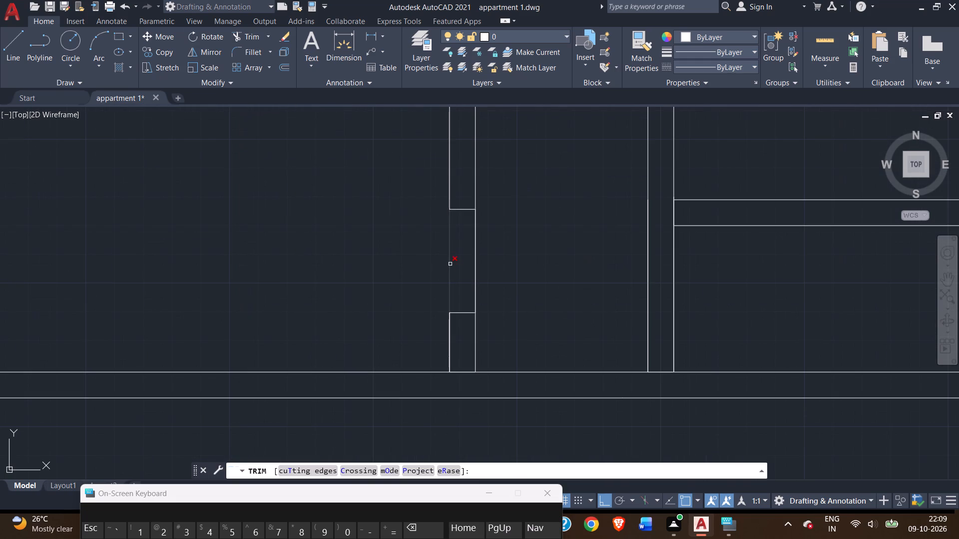
double_click(476, 239)
click(477, 237)
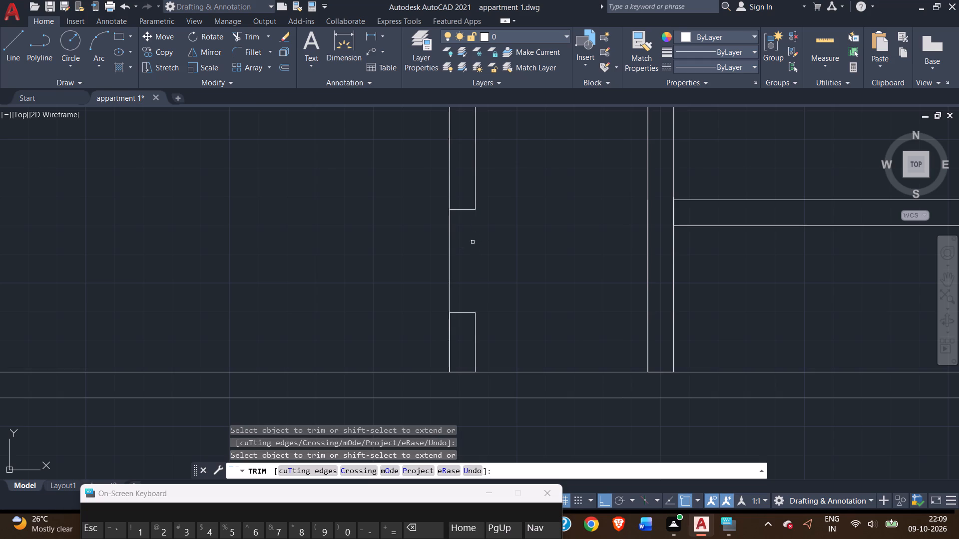
Draw a line 4' west from the west wall's outer face, aligned with the south face of the small western room's south partition.
scroll(382, 243, down, 2)
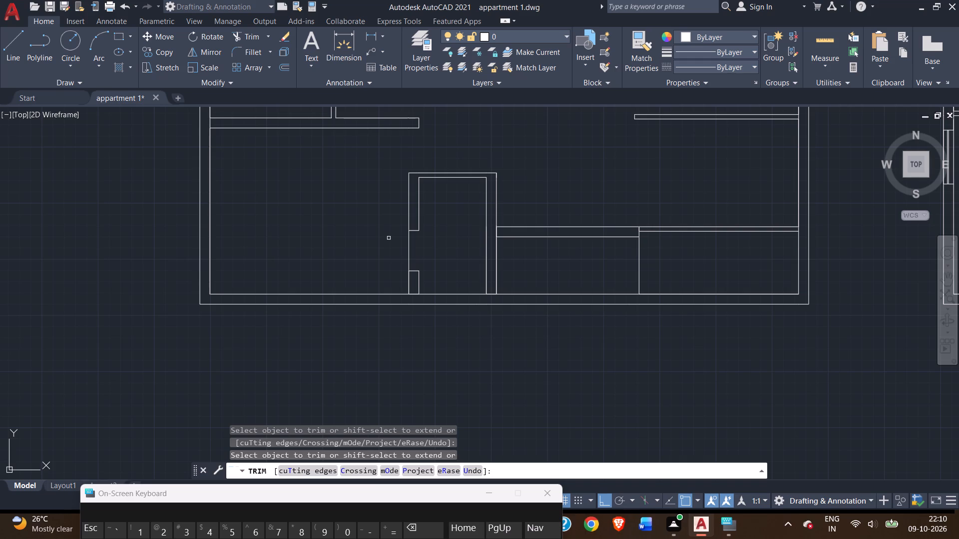
scroll(389, 238, up, 1)
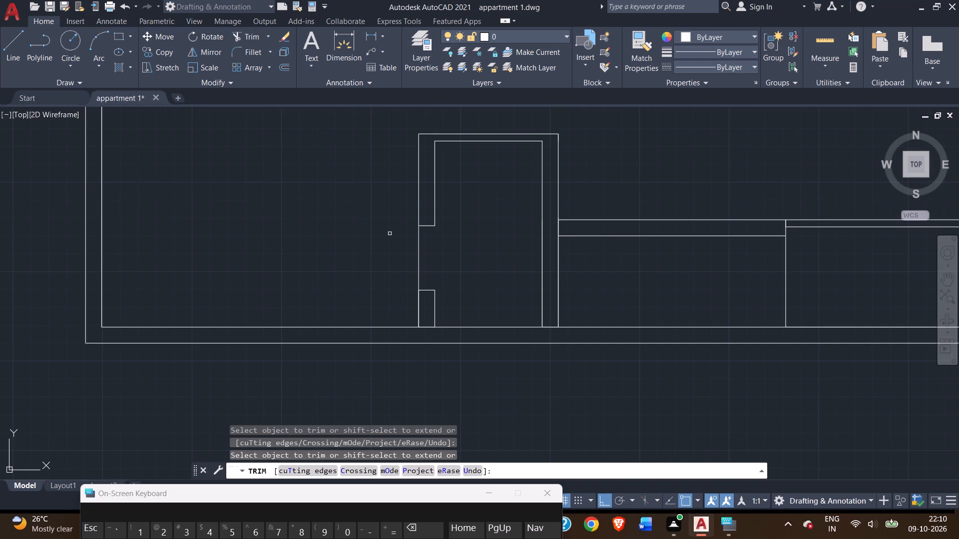
scroll(391, 232, down, 2)
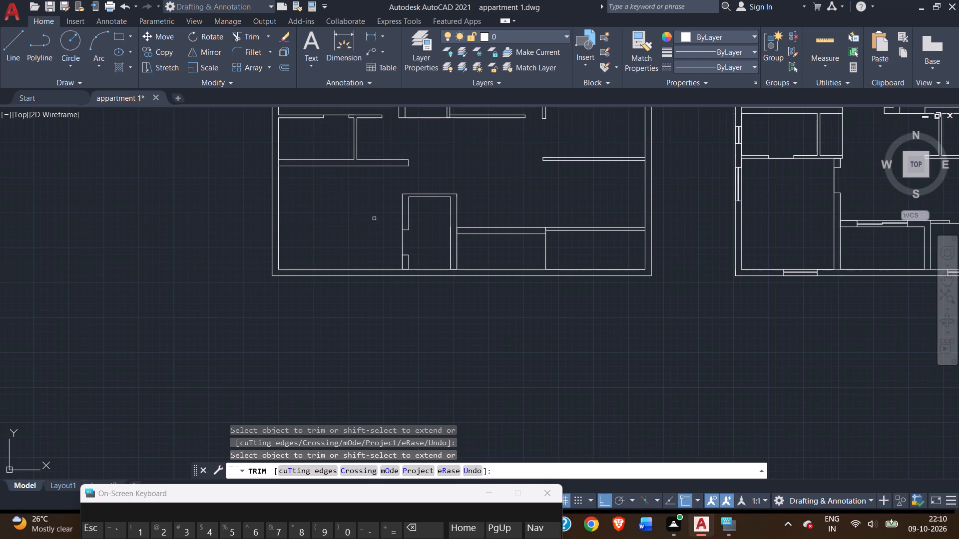
middle_drag(372, 217, 406, 282)
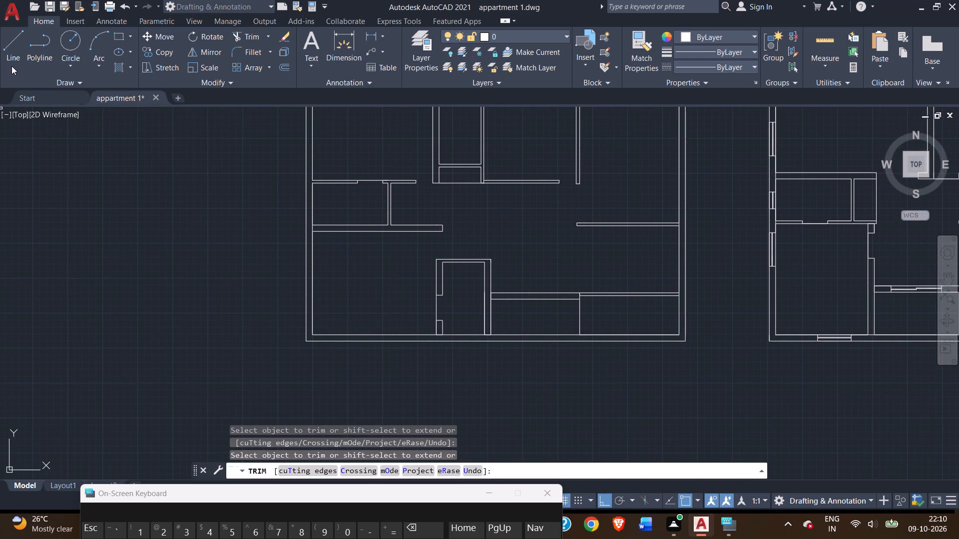
double_click(11, 66)
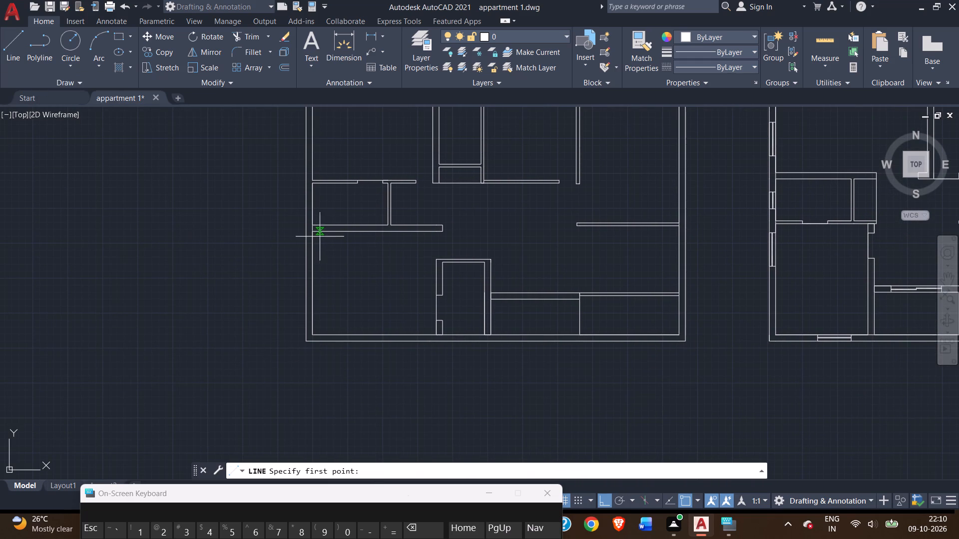
scroll(313, 233, up, 2)
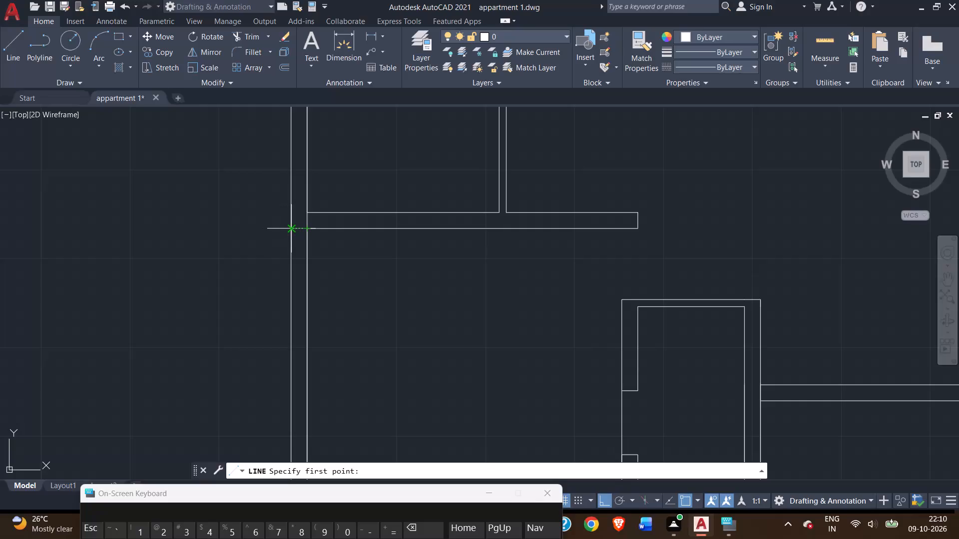
click(289, 230)
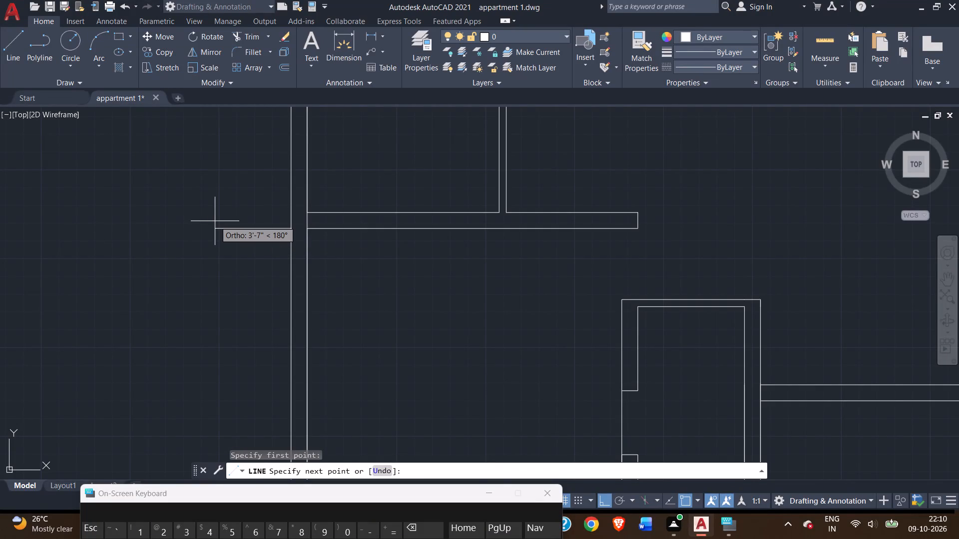
text(4')
key(Return)
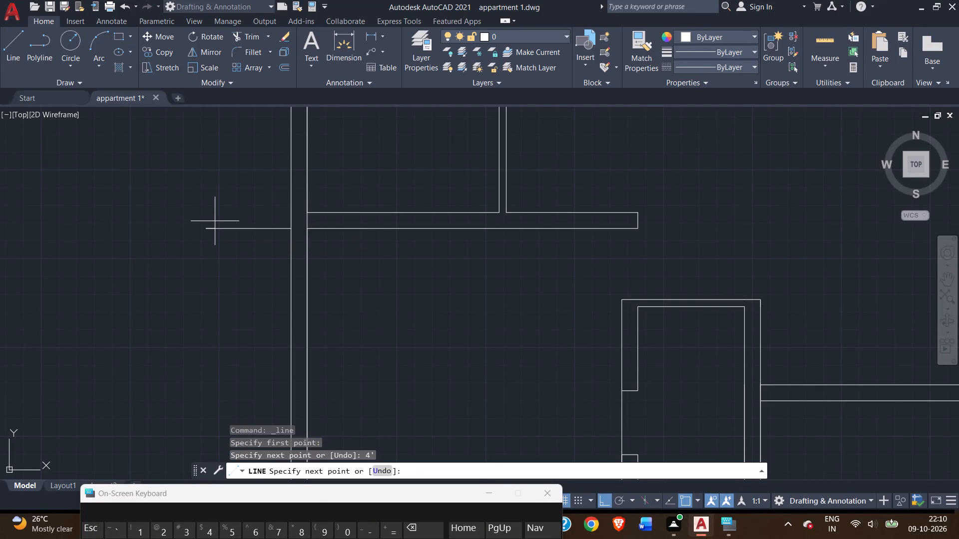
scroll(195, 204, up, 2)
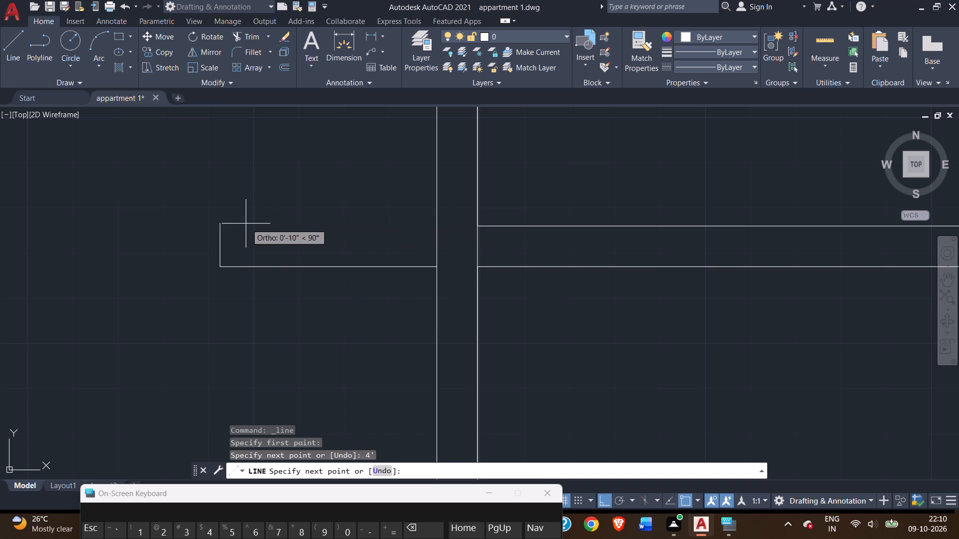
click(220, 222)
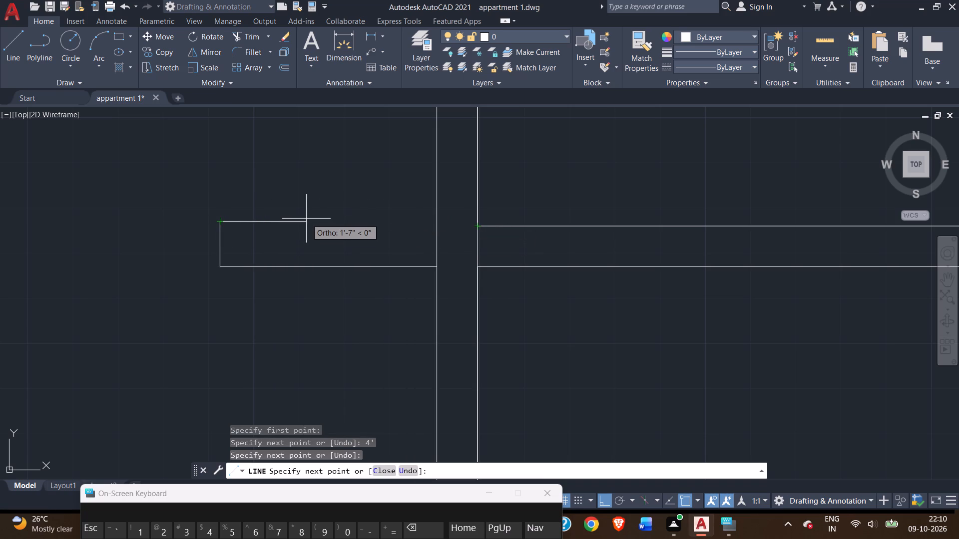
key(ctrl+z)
Continue the line 9" north and back east to the west wall's outer face, closing the wall stub outside the unit.
scroll(213, 260, up, 2)
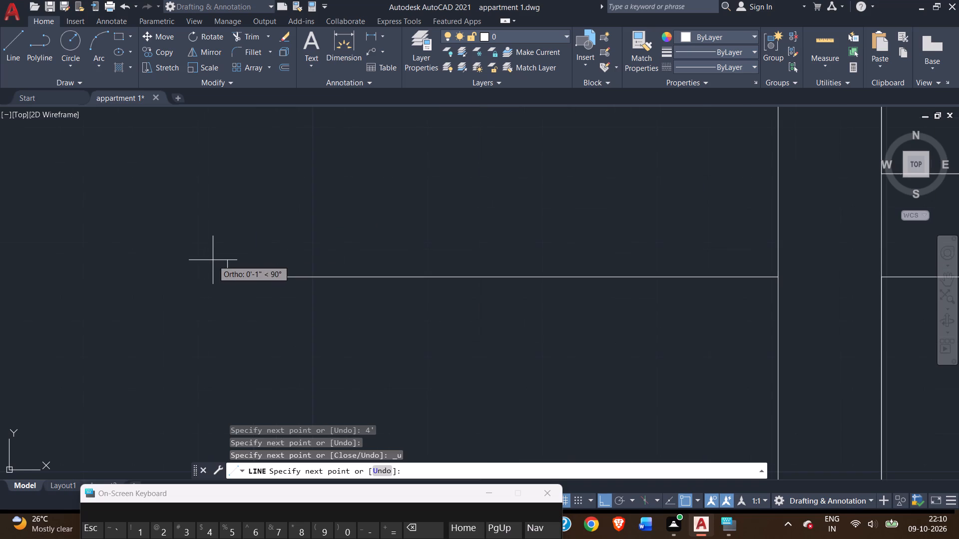
scroll(223, 227, down, 3)
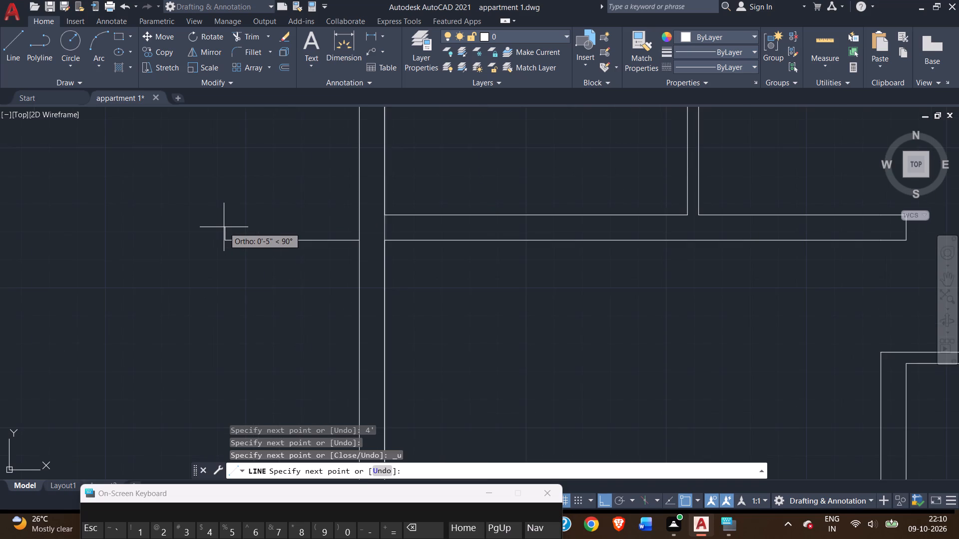
scroll(224, 227, down, 1)
scroll(226, 227, up, 1)
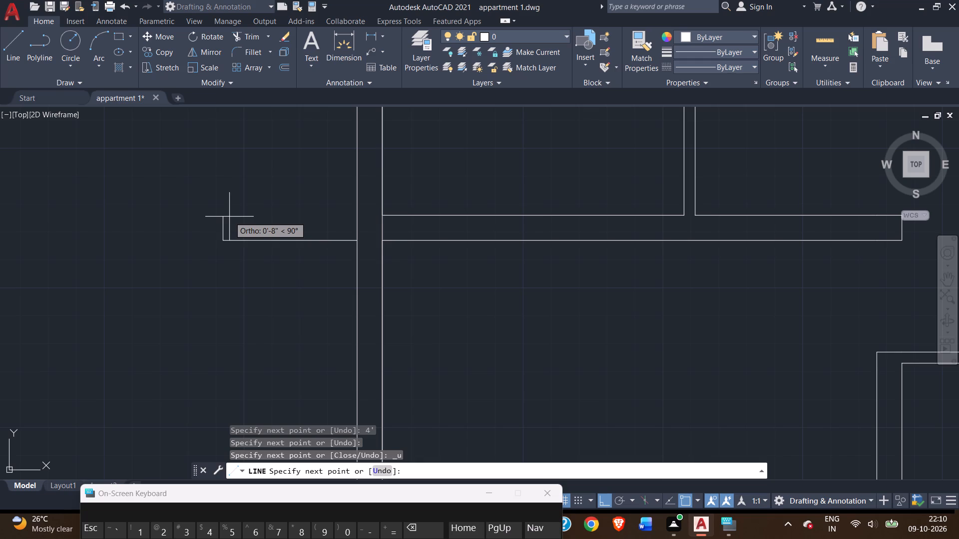
key(9)
key(shift+quotedbl)
key(Return)
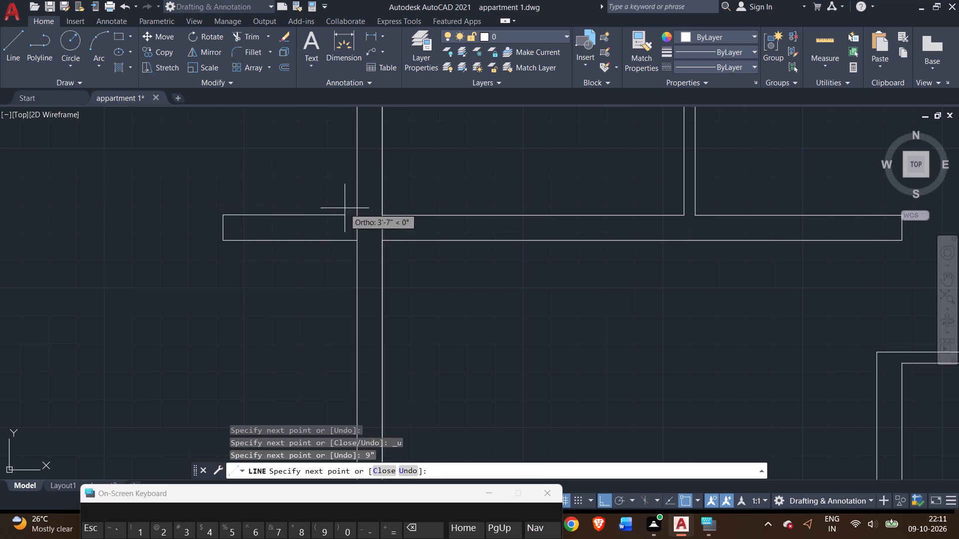
scroll(367, 222, up, 3)
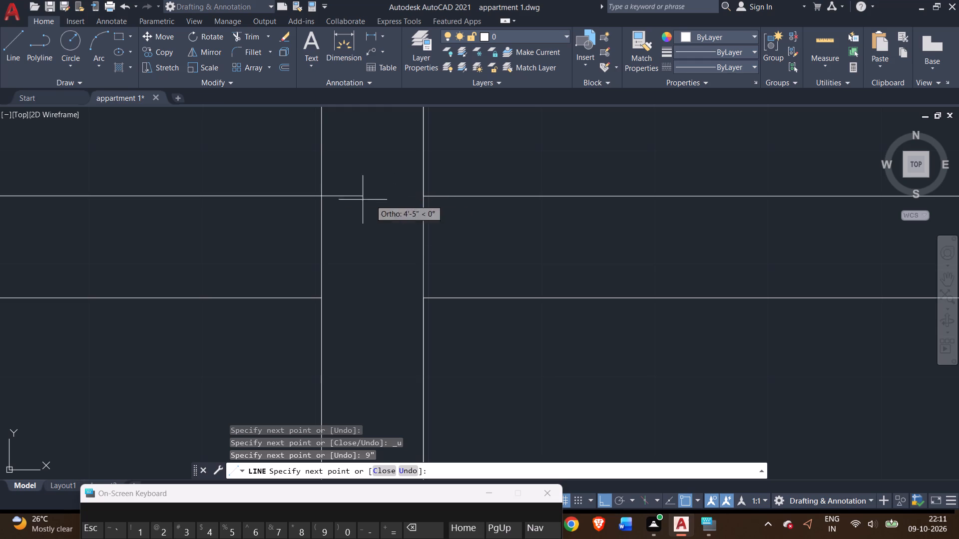
double_click(322, 198)
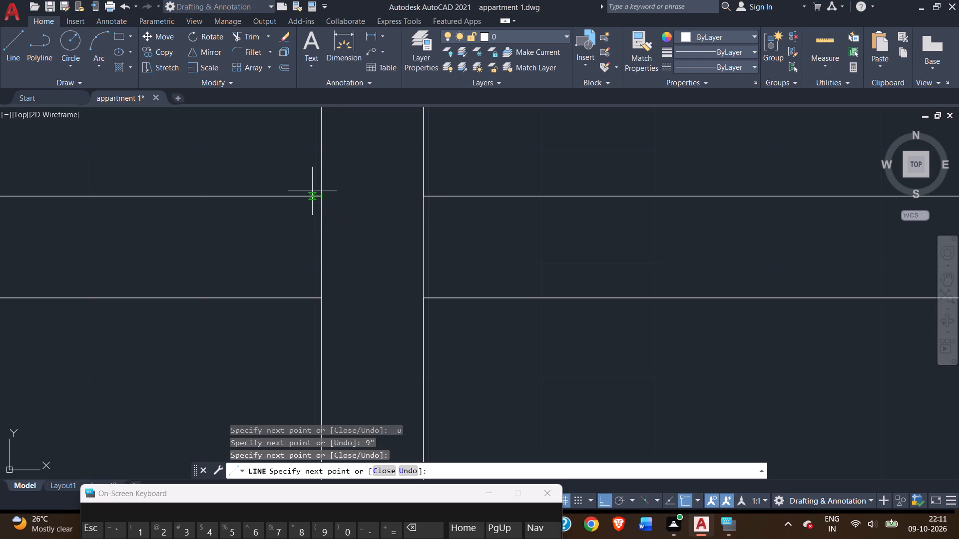
right_click(312, 191)
click(334, 200)
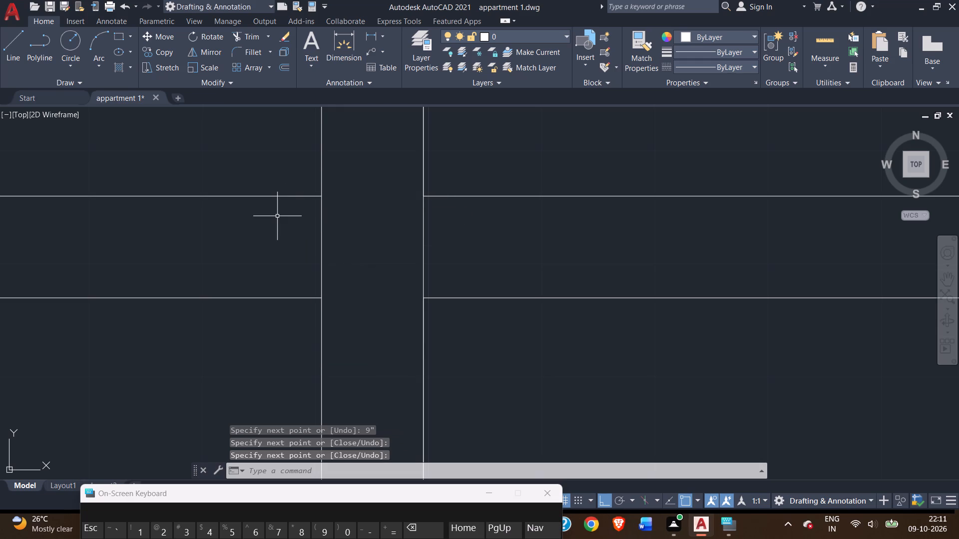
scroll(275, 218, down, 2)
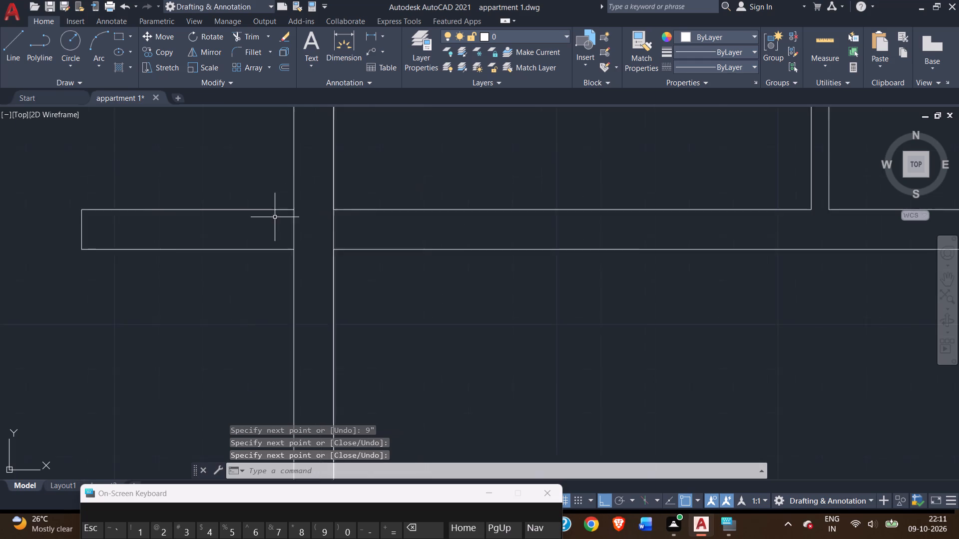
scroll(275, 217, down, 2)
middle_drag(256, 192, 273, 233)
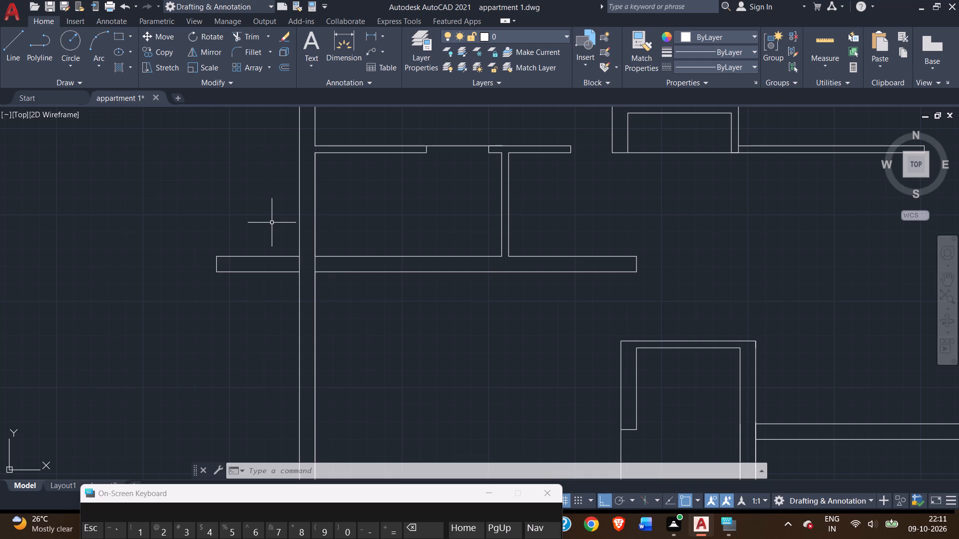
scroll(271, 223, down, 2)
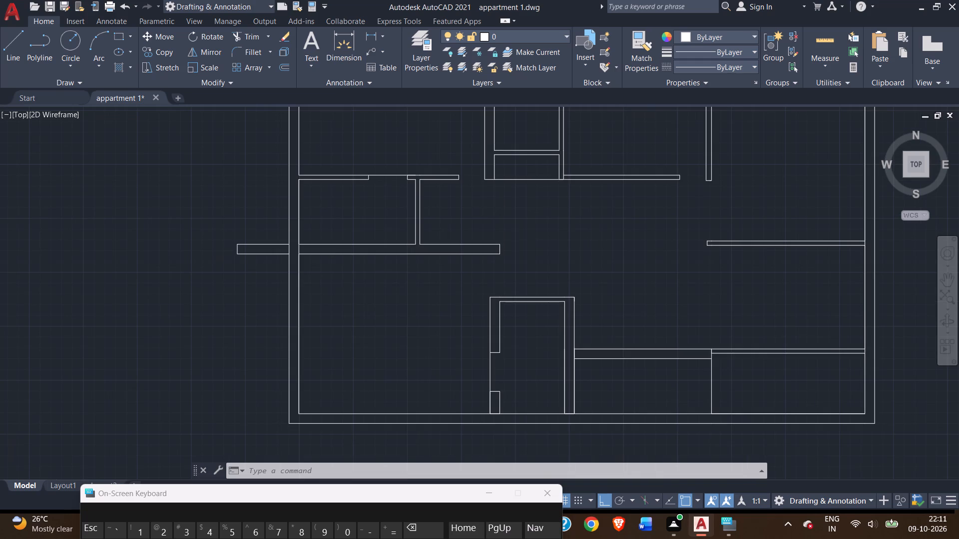
Draw a 9" thick wall stub outside the west wall, its south face aligned with the small western room's north partition and its end with the southern stub's.
double_click(22, 39)
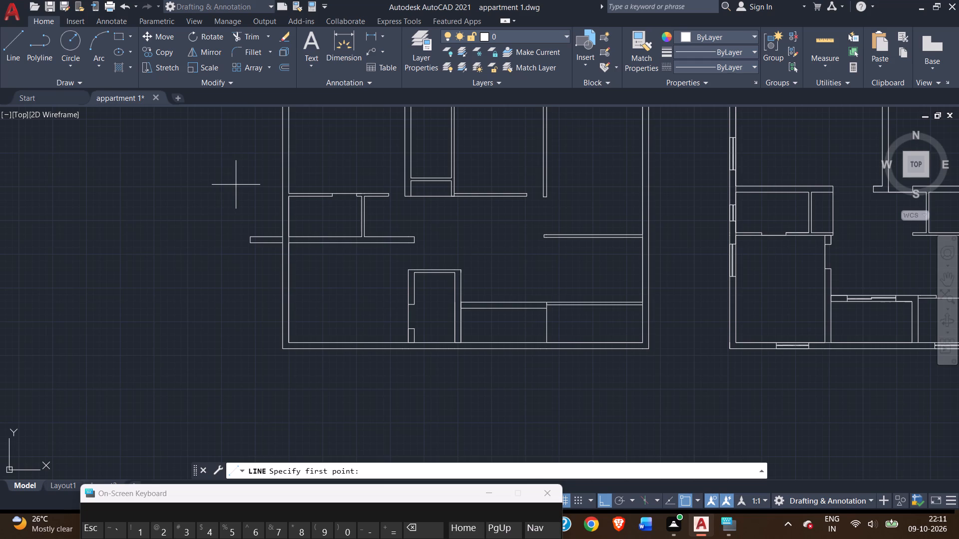
scroll(245, 193, up, 2)
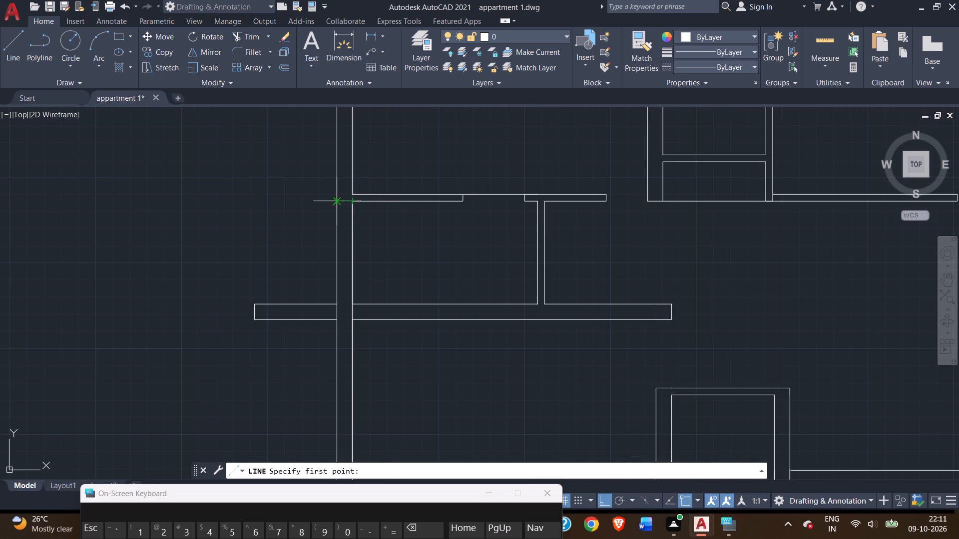
click(336, 203)
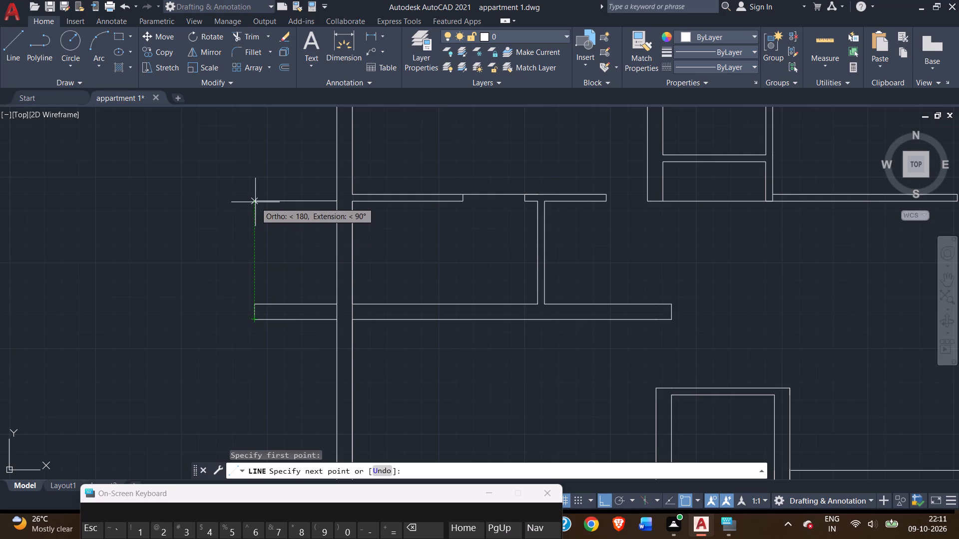
scroll(255, 202, up, 2)
scroll(257, 205, down, 2)
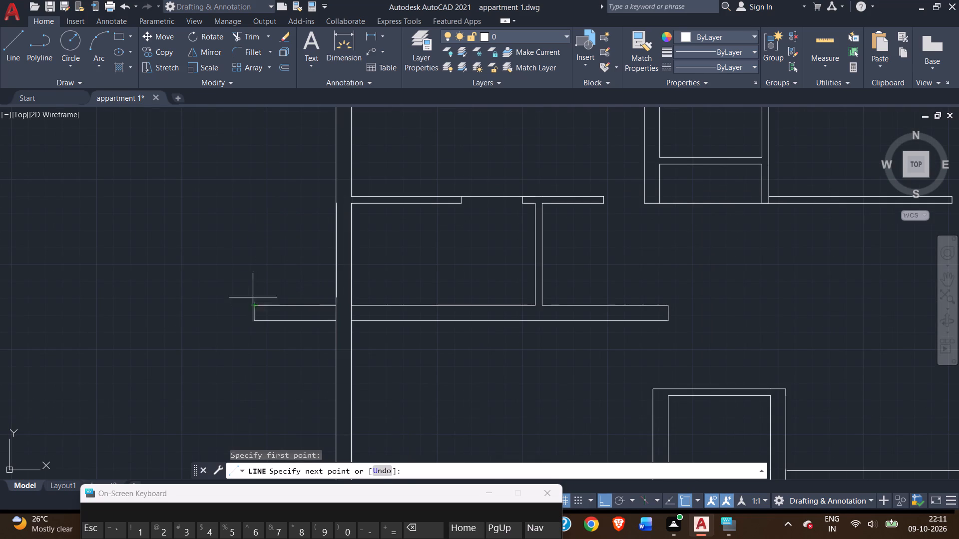
double_click(254, 204)
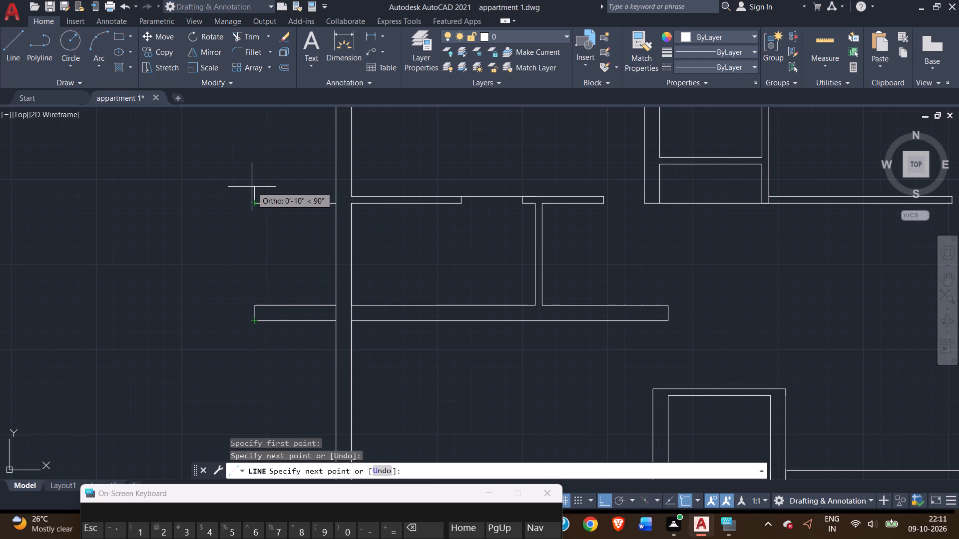
key(9)
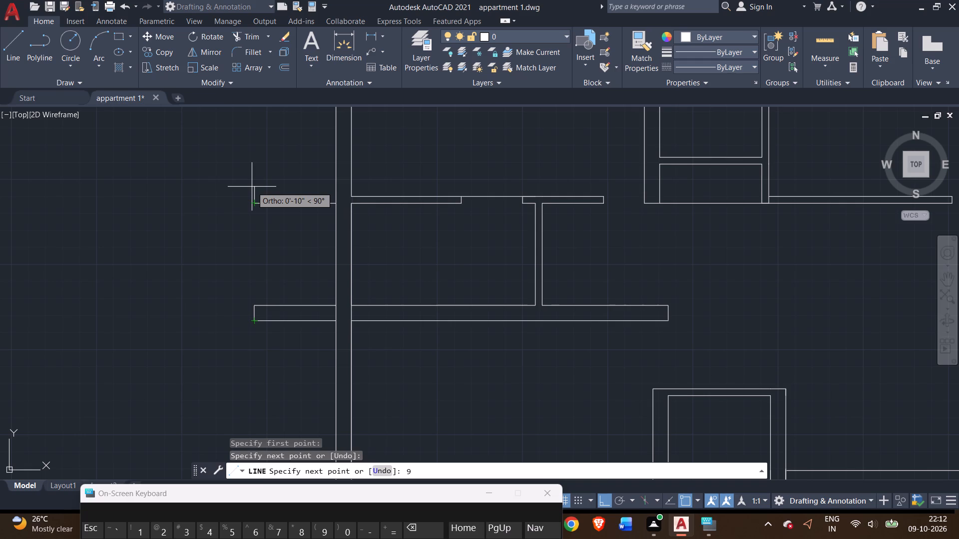
key(shift+quotedbl)
key(Return)
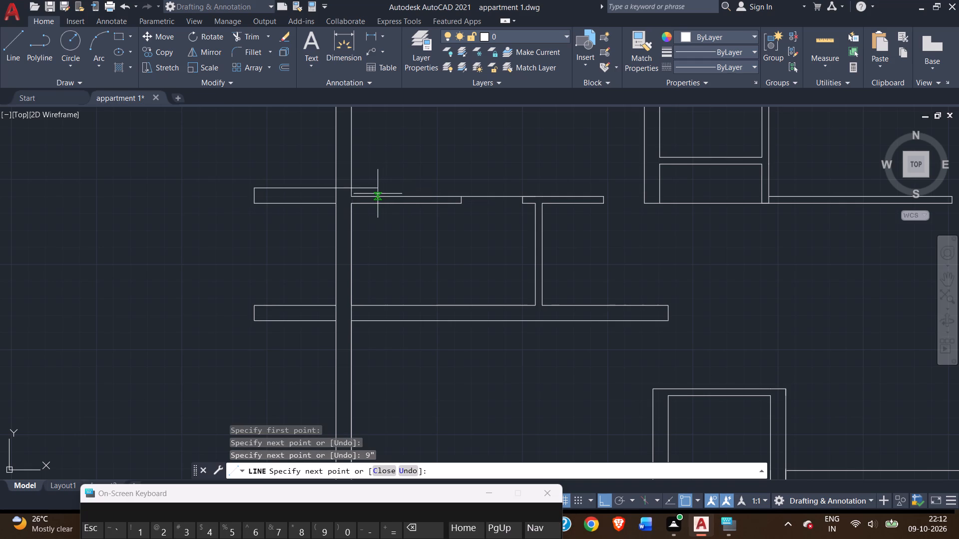
scroll(378, 194, up, 3)
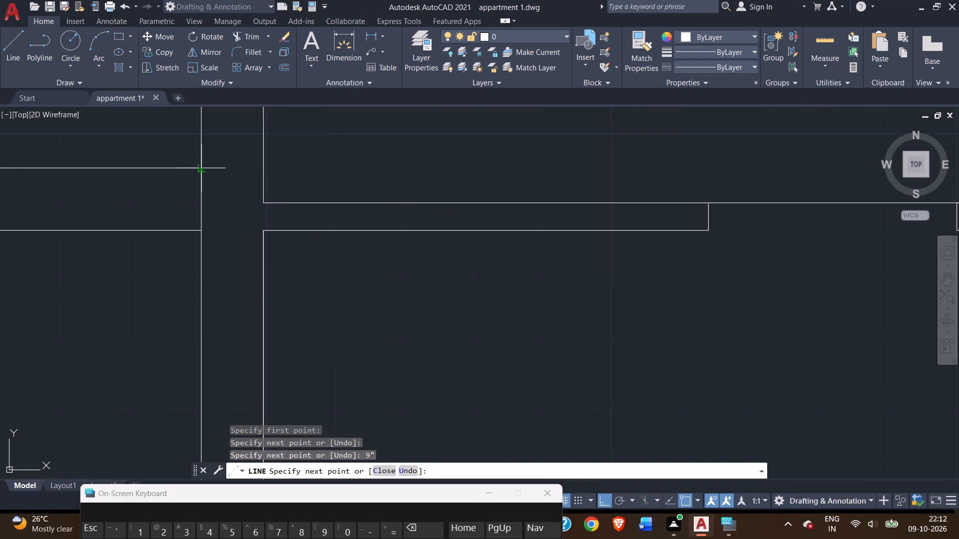
click(200, 168)
right_click(185, 168)
right_click(185, 168)
click(212, 177)
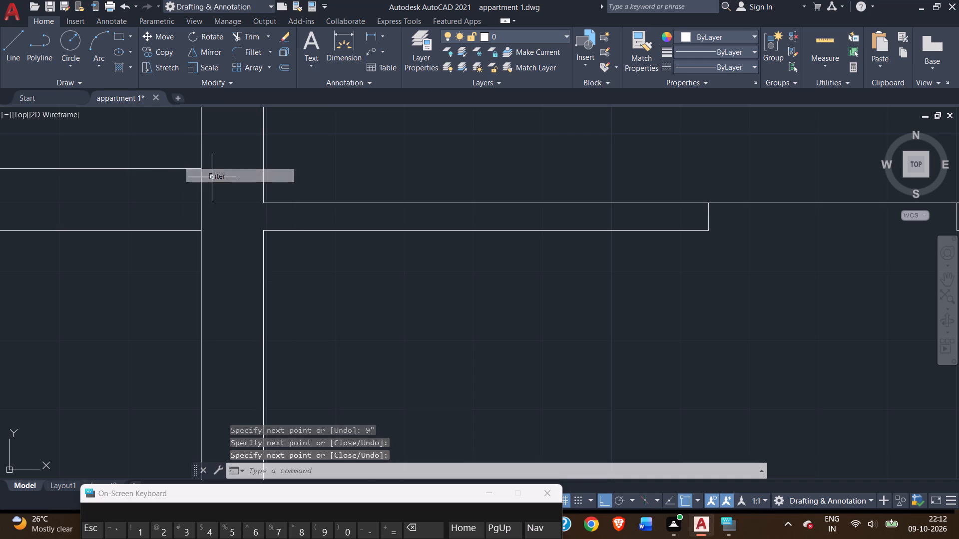
Draw a line north from the southern stub's northwest corner to the northern stub's southwest corner, joining their west ends.
scroll(195, 208, down, 4)
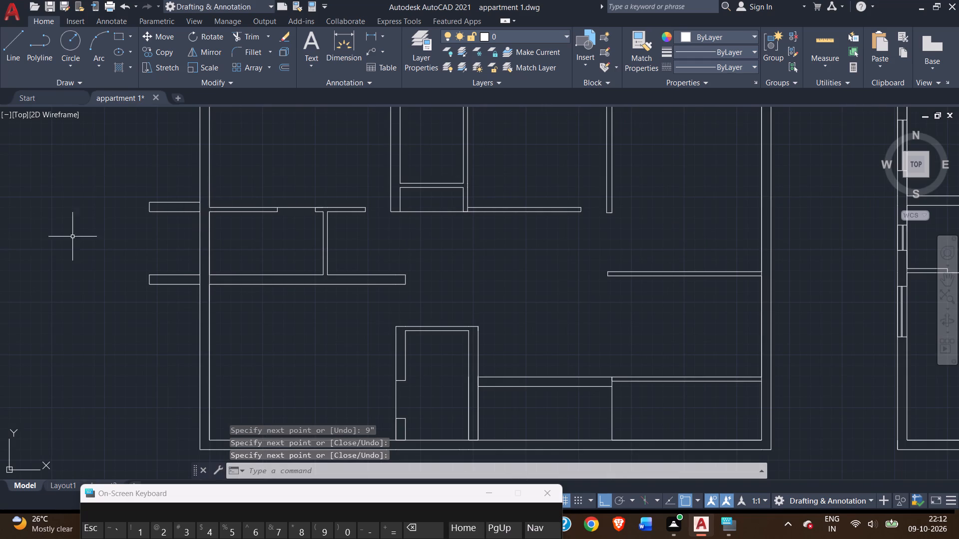
click(15, 61)
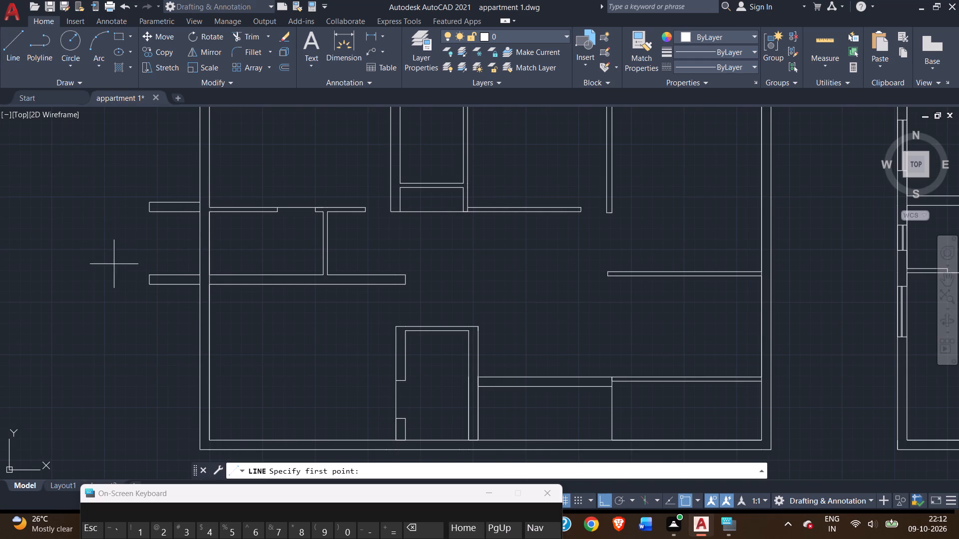
scroll(139, 277, up, 2)
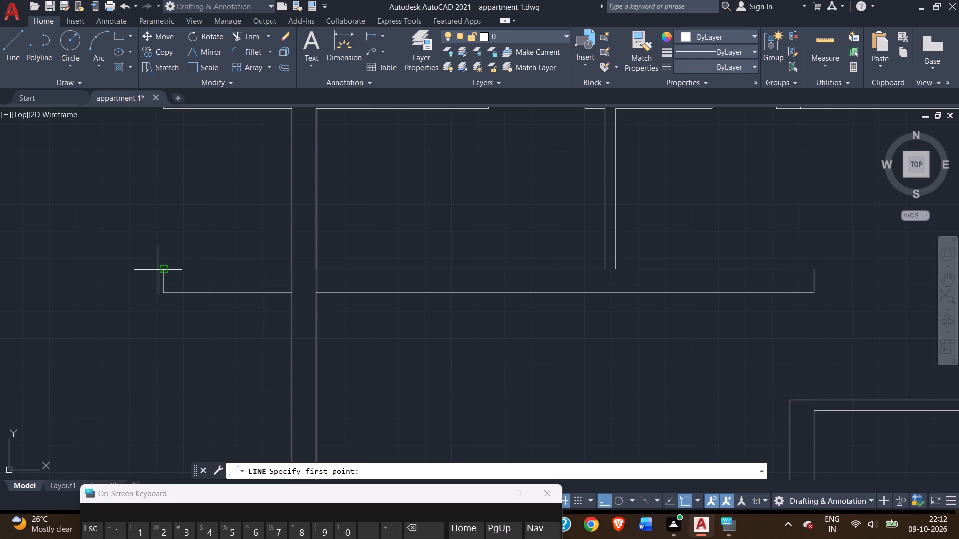
scroll(161, 270, up, 2)
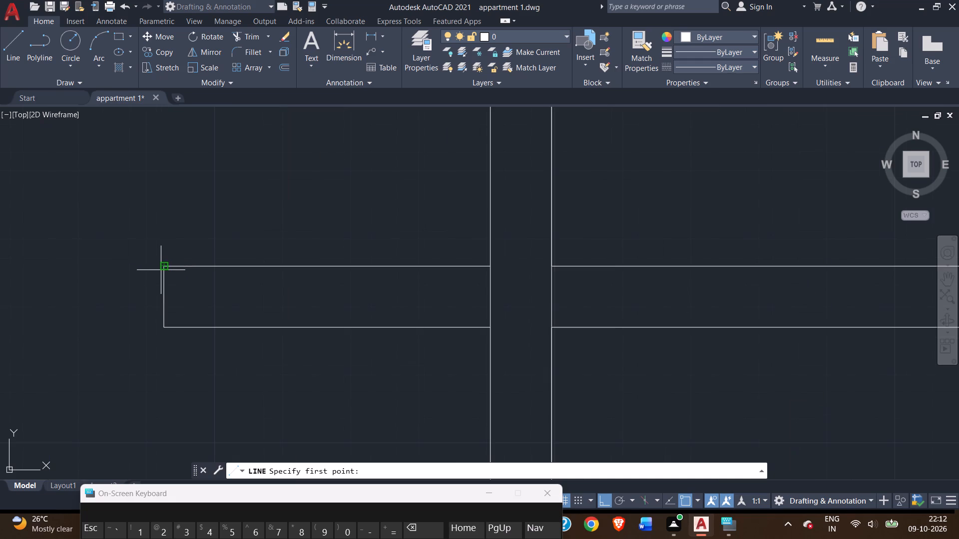
scroll(165, 268, up, 3)
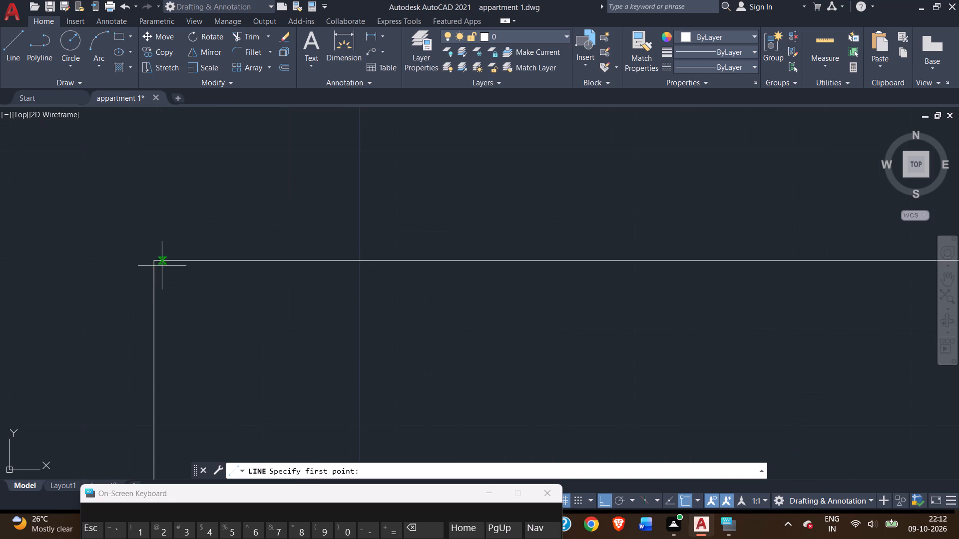
click(155, 261)
scroll(161, 223, down, 3)
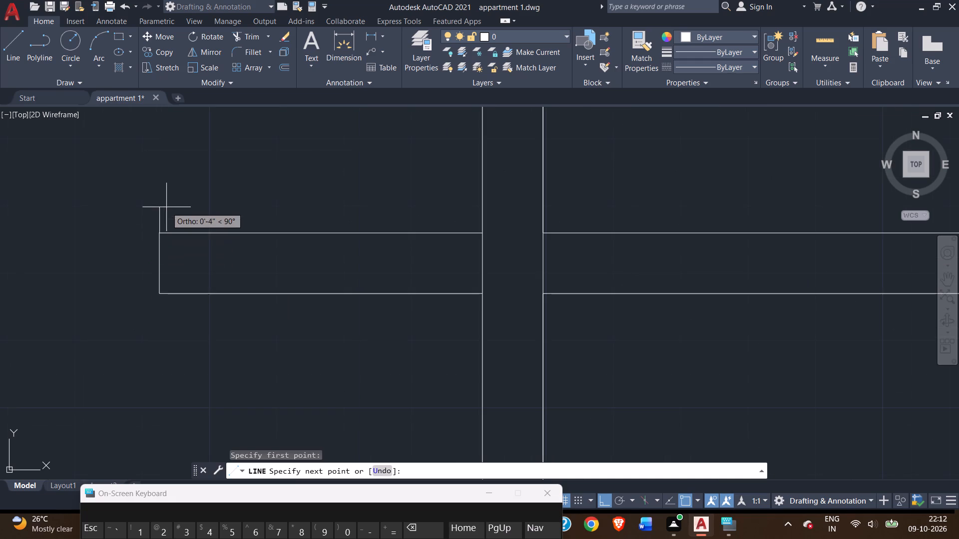
middle_drag(168, 204, 204, 352)
scroll(201, 314, down, 4)
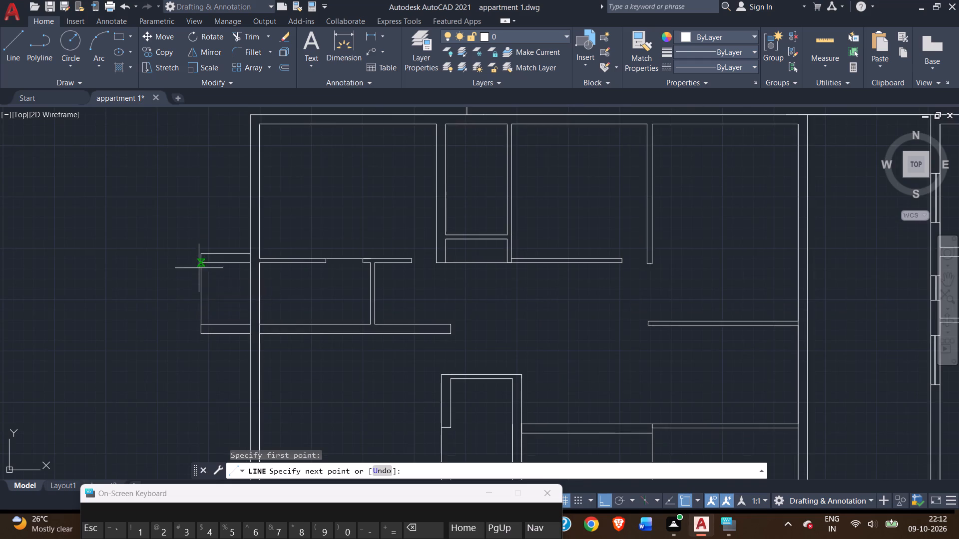
scroll(199, 267, up, 3)
click(203, 248)
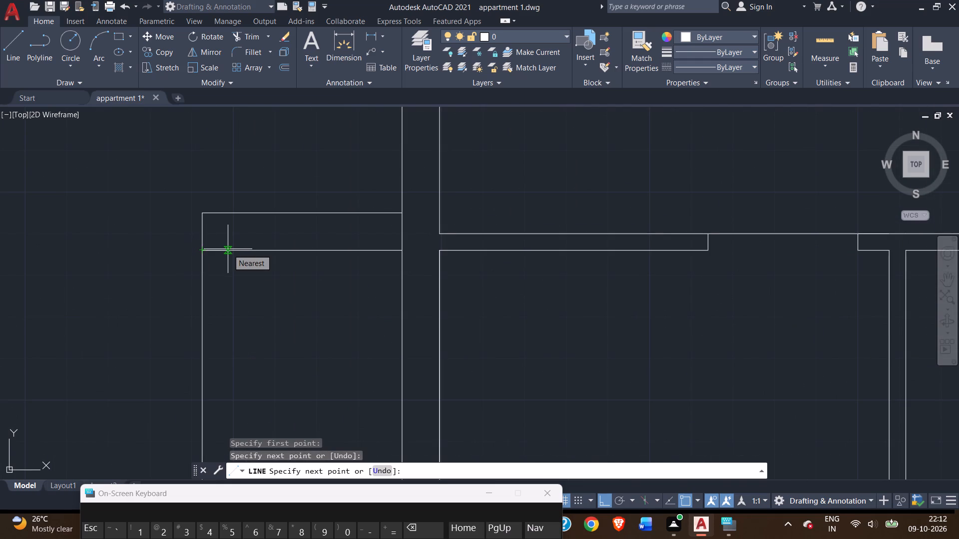
Continue the line 9" east along the northern stub and south to the southern stub, forming the projection's west wall inner face.
key(9)
key(shift+quotedbl)
key(Return)
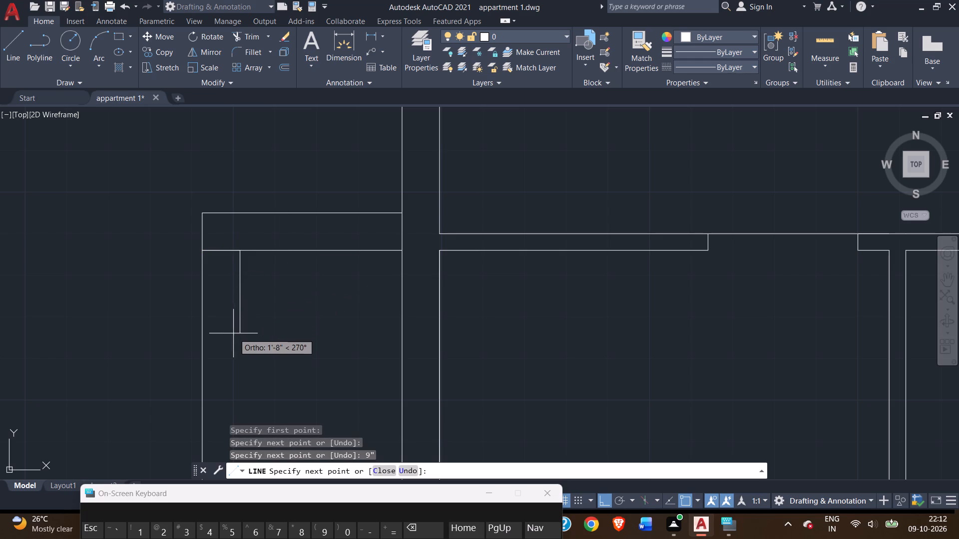
scroll(231, 333, down, 2)
middle_drag(241, 360, 238, 305)
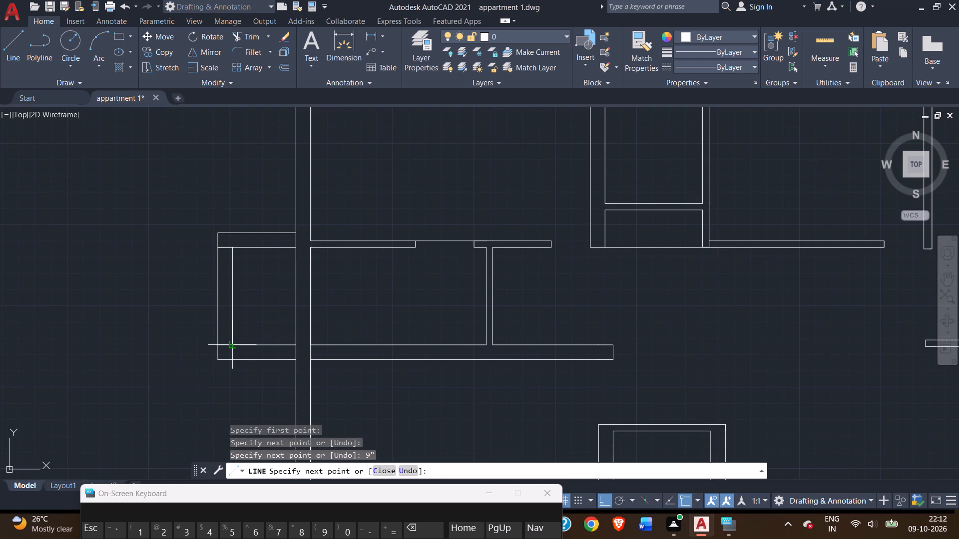
click(232, 347)
right_click(238, 322)
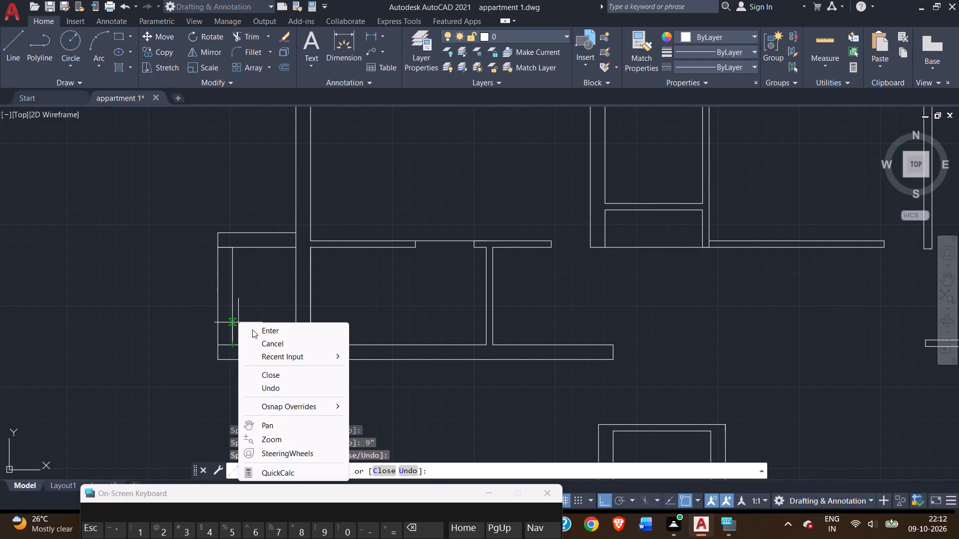
click(256, 329)
Draw a 3' line north from the northern narrow room's southeast inner corner along its east wall's west face.
scroll(182, 321, down, 2)
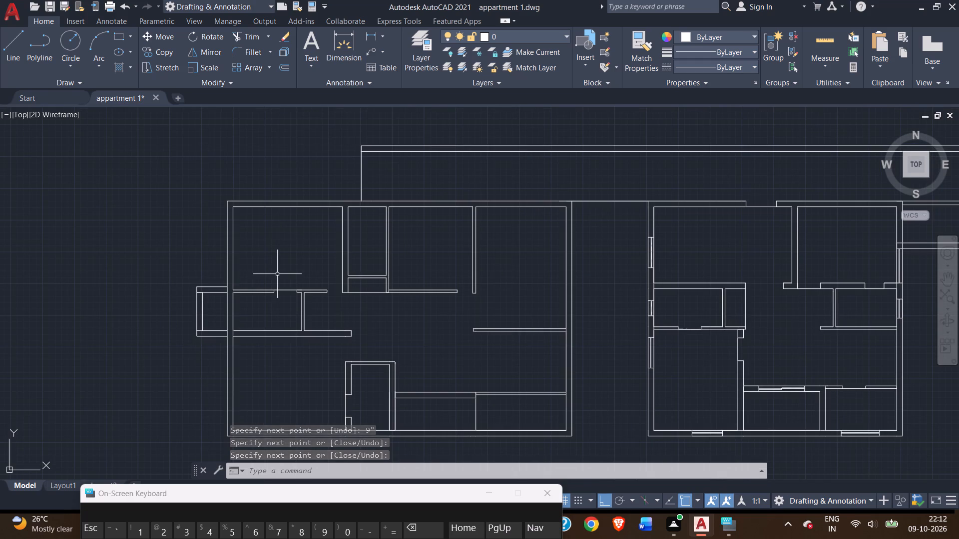
scroll(317, 290, up, 3)
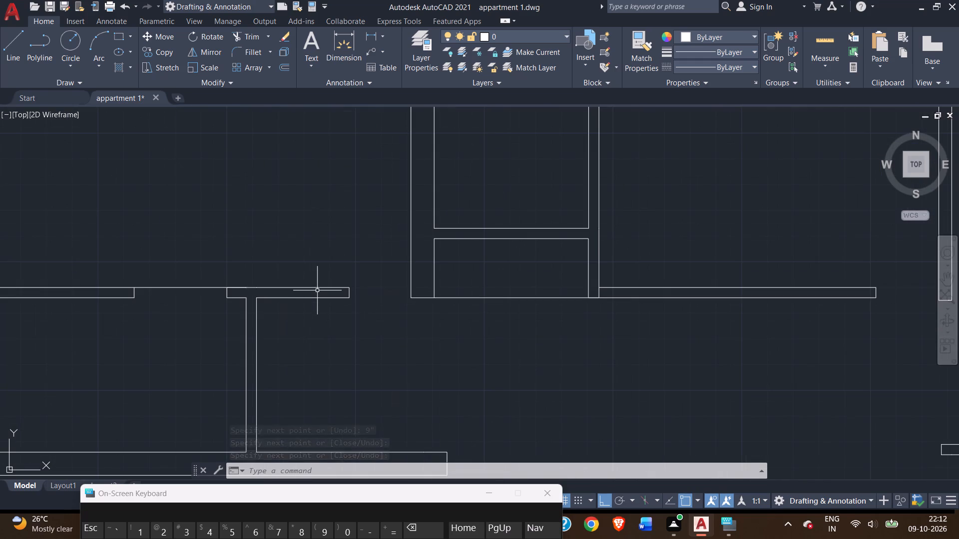
scroll(268, 280, down, 3)
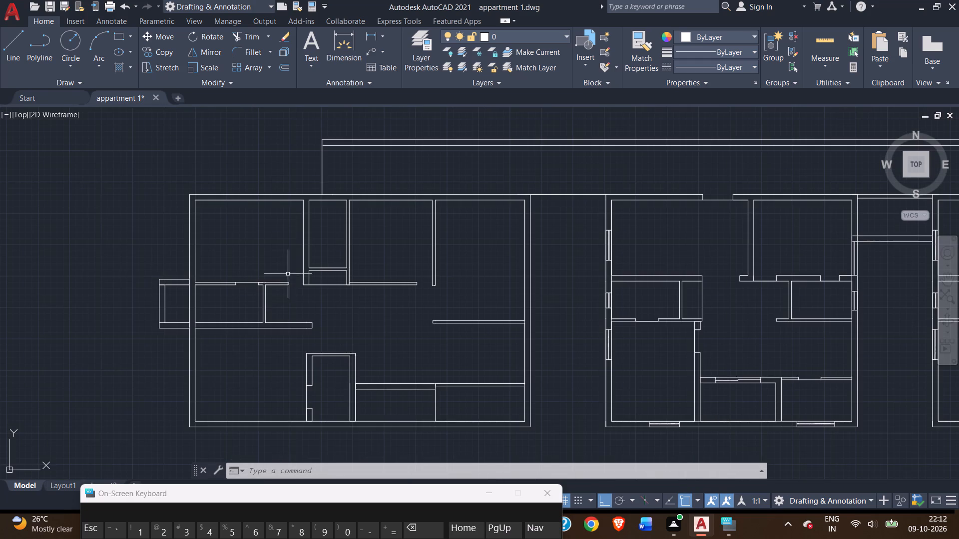
click(19, 51)
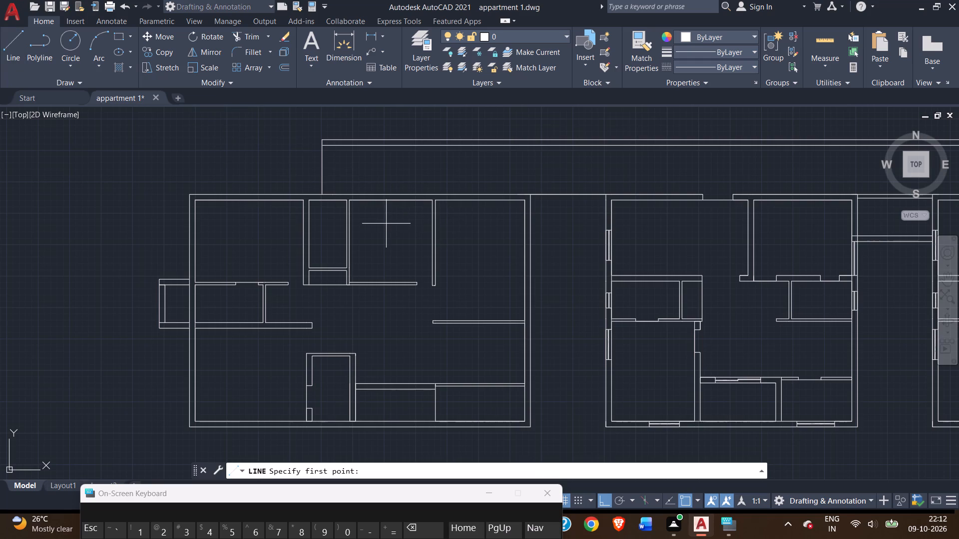
scroll(386, 224, up, 2)
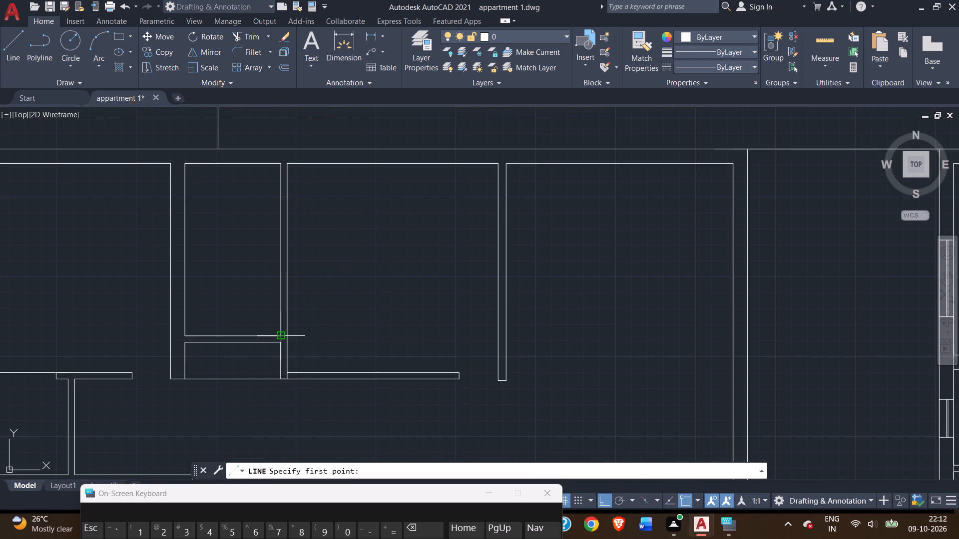
scroll(282, 335, up, 2)
click(277, 334)
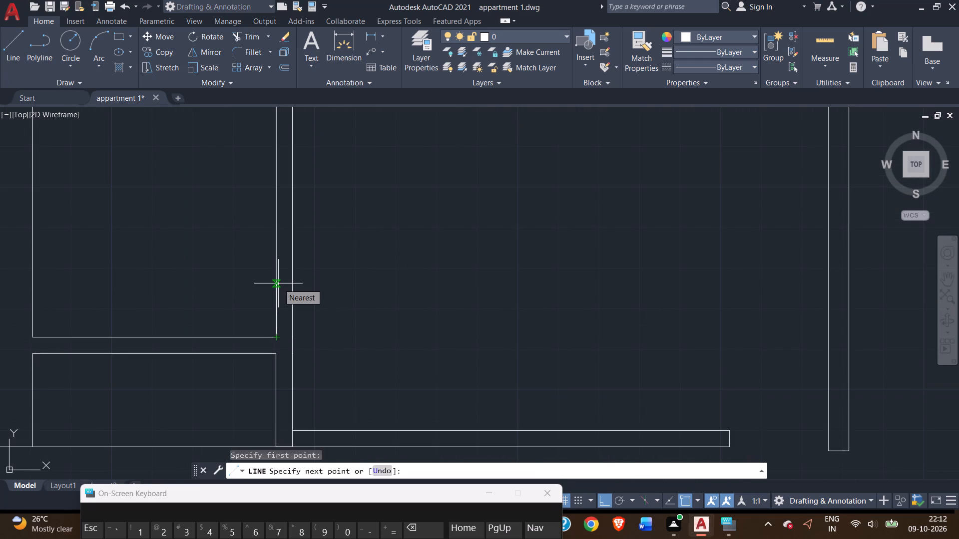
key(3)
key(apostrophe)
key(Return)
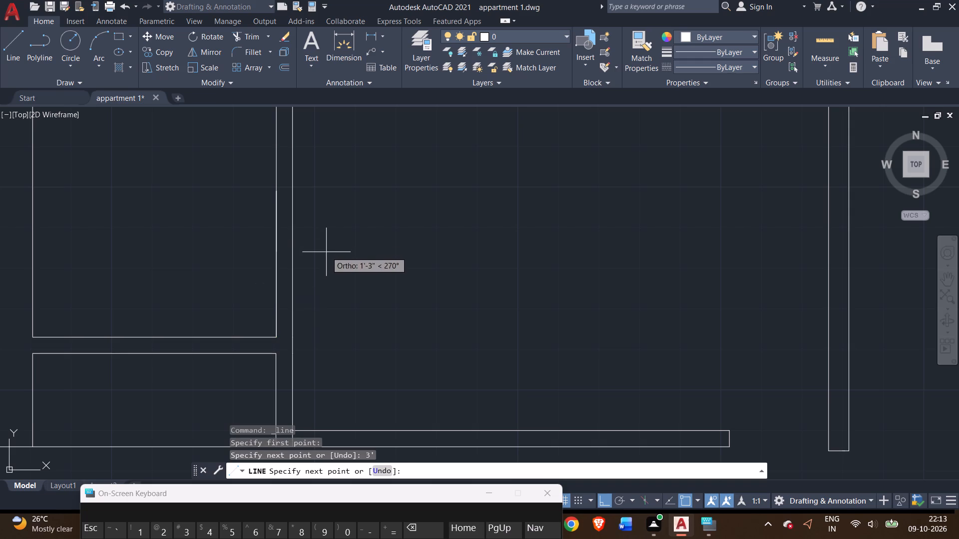
right_click(243, 275)
click(269, 283)
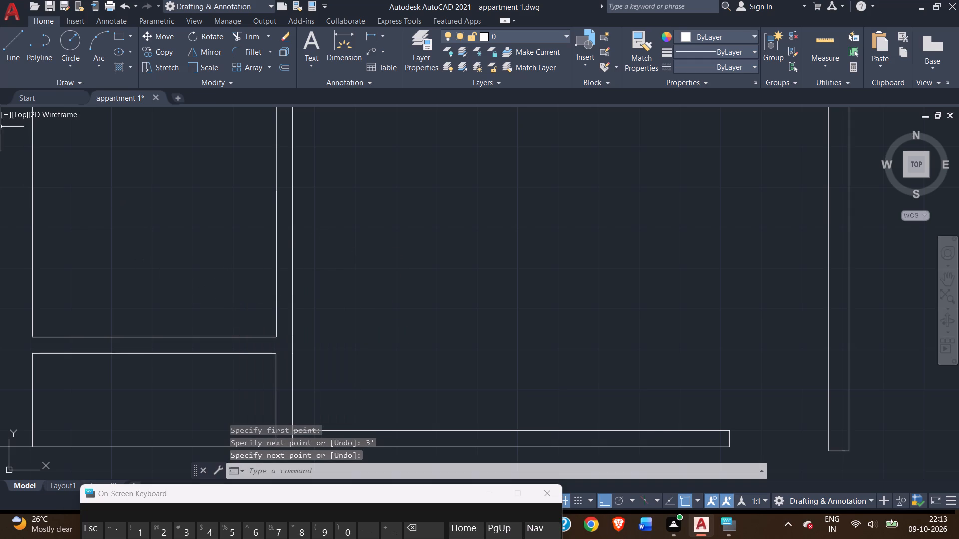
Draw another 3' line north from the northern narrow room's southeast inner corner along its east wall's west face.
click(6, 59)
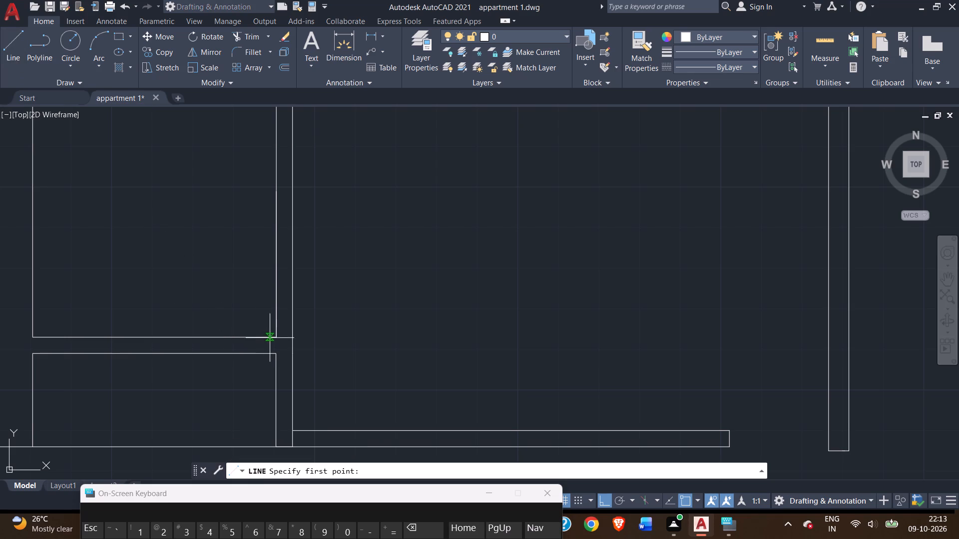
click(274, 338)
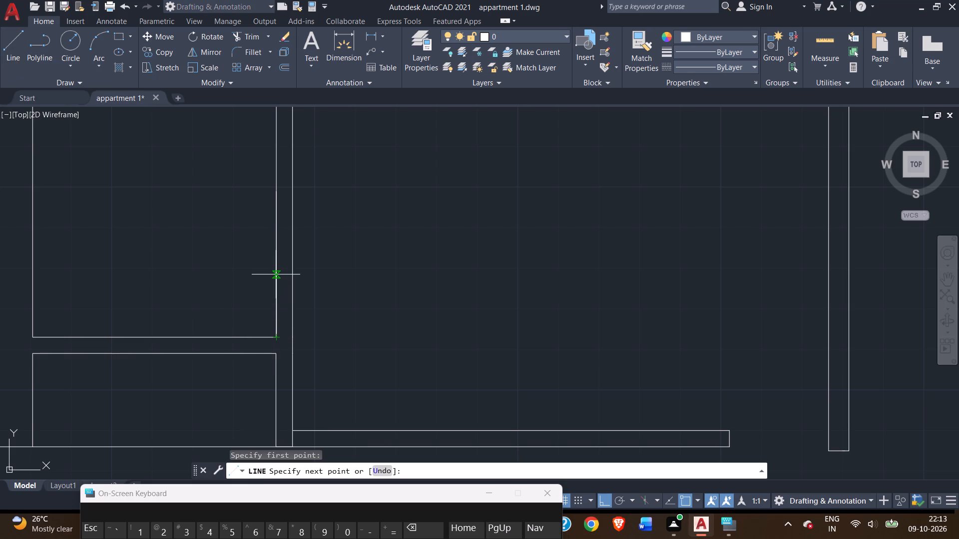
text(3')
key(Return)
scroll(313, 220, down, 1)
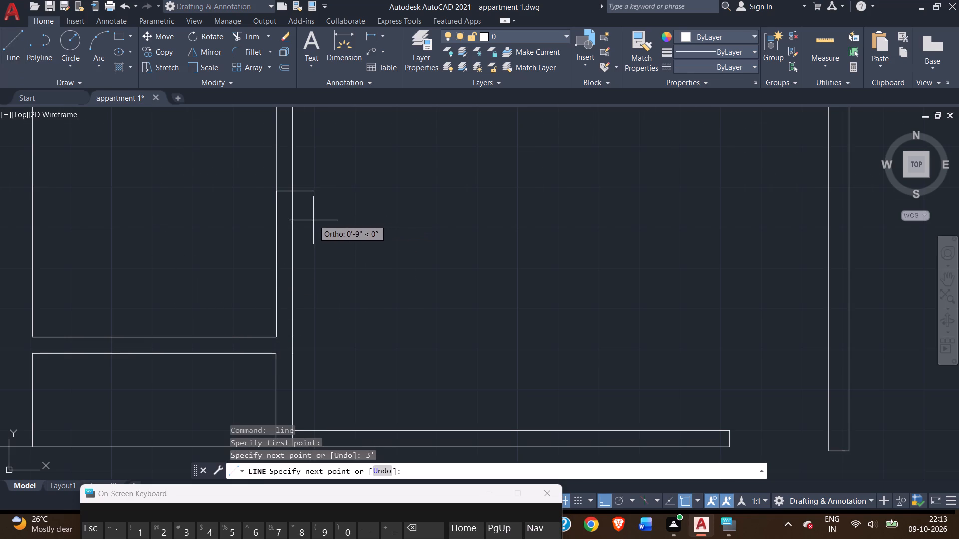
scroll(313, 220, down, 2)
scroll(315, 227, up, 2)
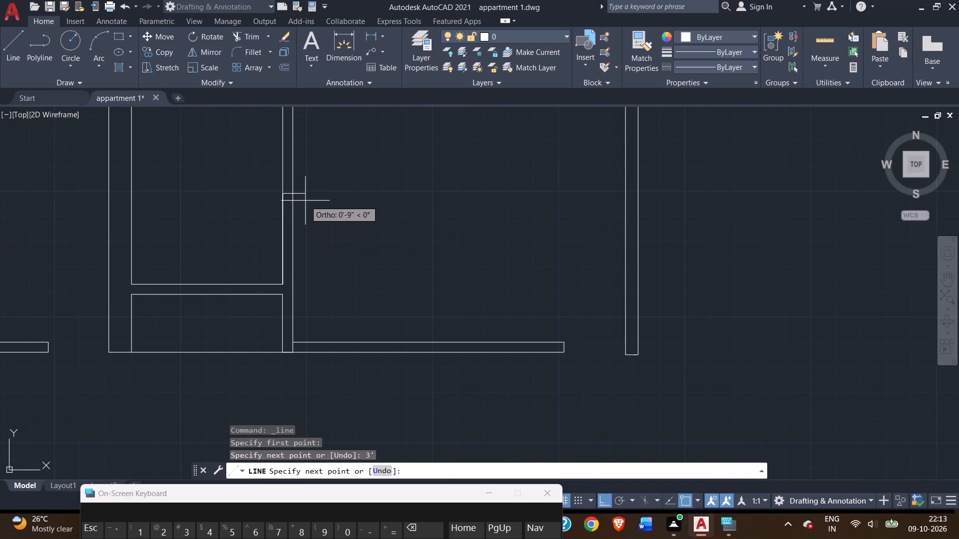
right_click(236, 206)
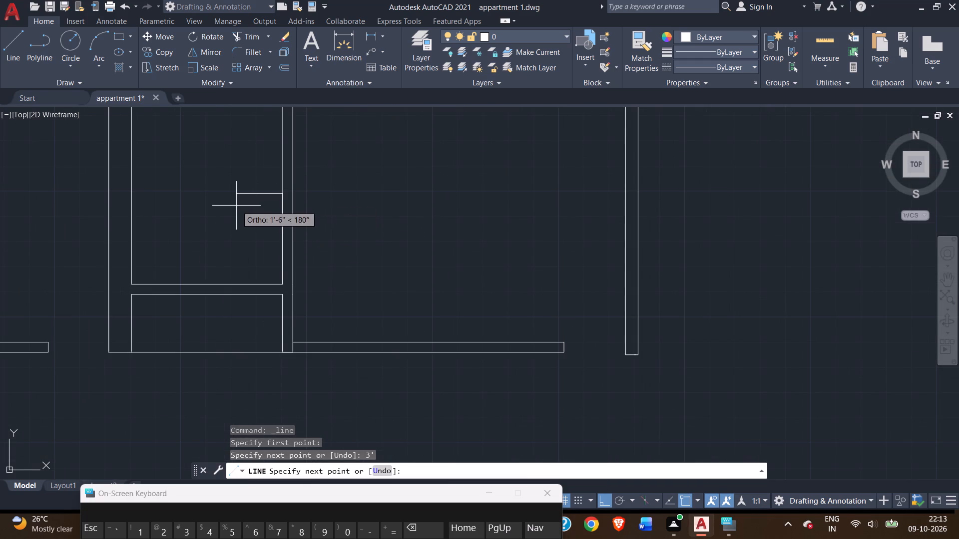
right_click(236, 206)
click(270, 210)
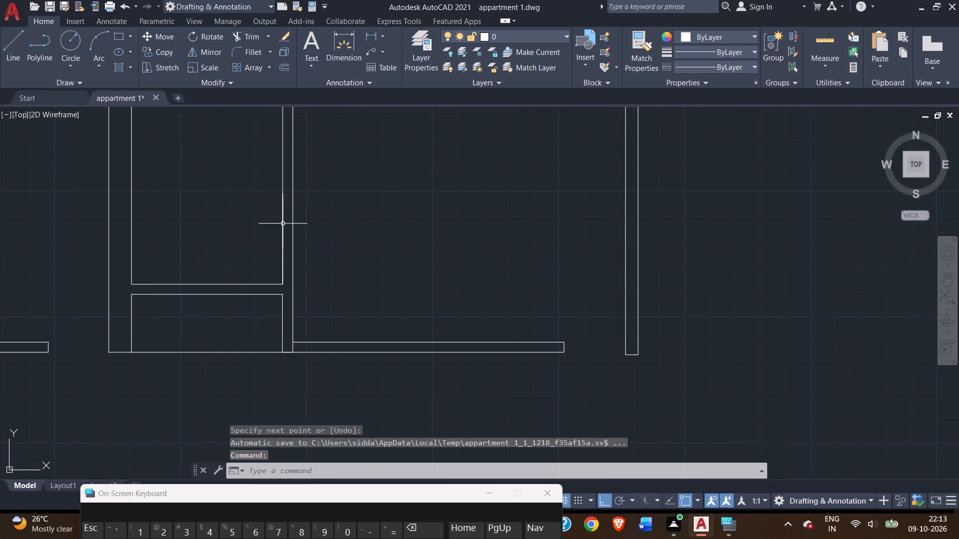
Erase both overlapping 3' lines along the west face of the northern narrow room's east wall.
click(284, 224)
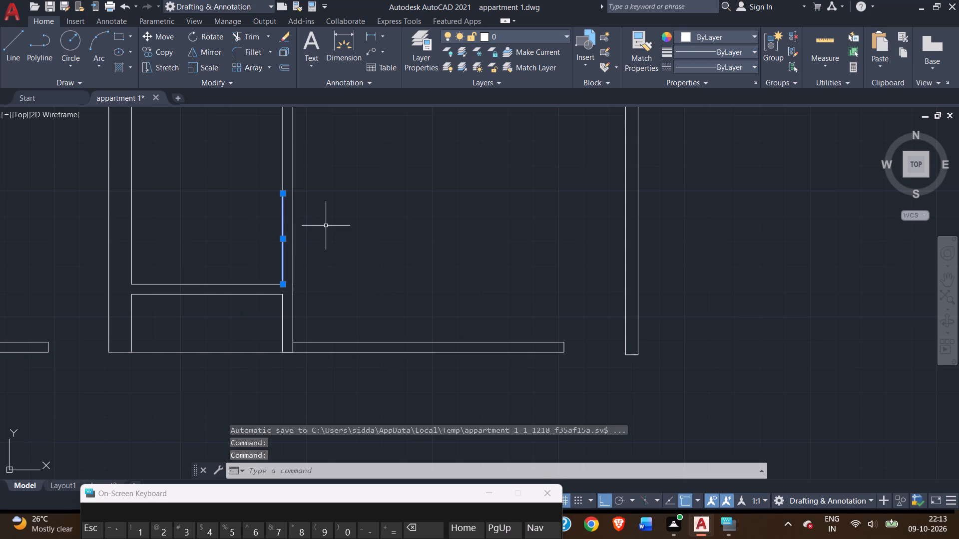
key(Delete)
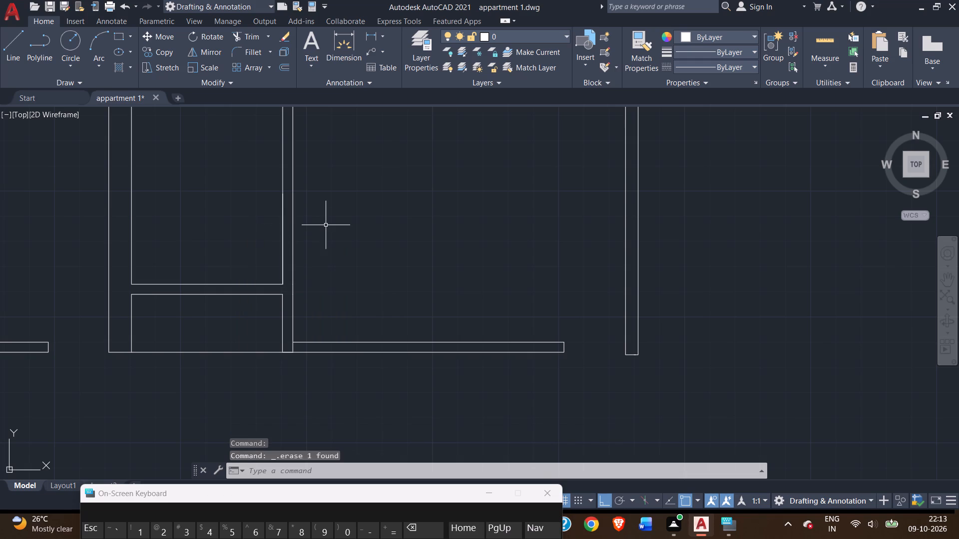
scroll(289, 227, up, 2)
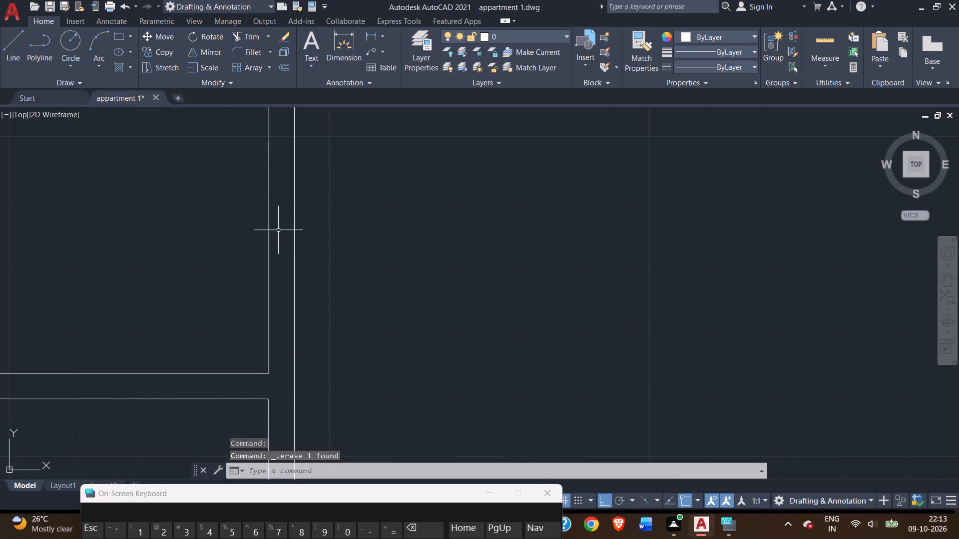
click(269, 216)
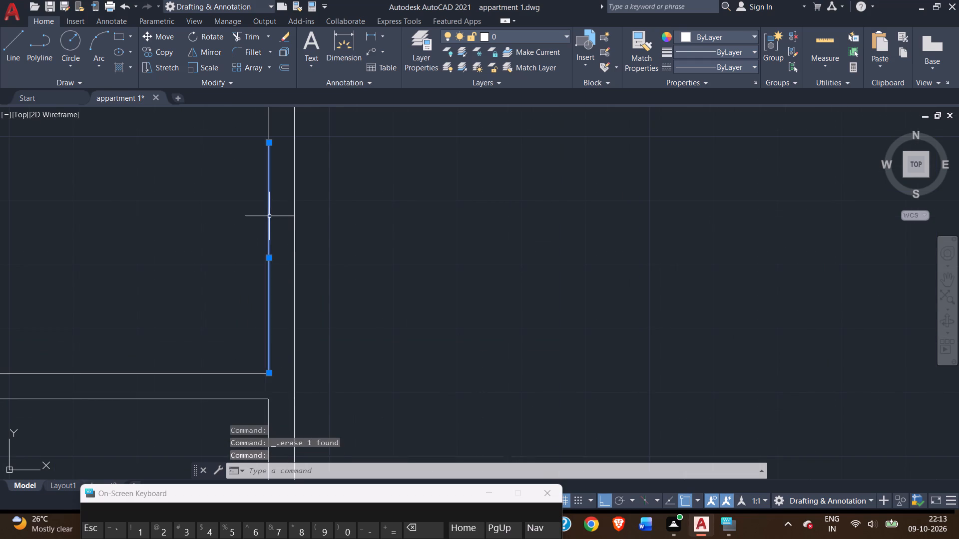
key(Delete)
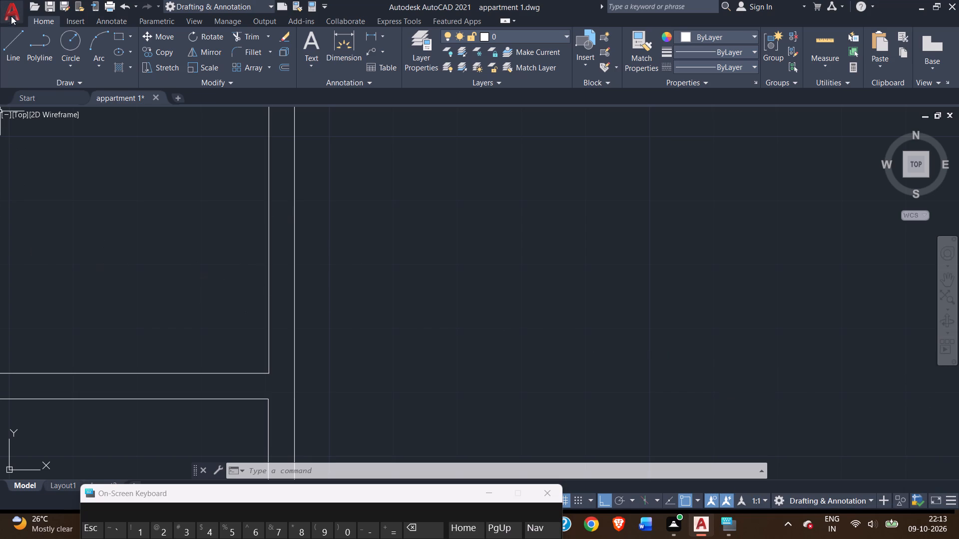
Draw a short jamb outline from the northern narrow room's southeast inner corner: north, across the east wall's thickness, and back south level with the corner.
click(11, 43)
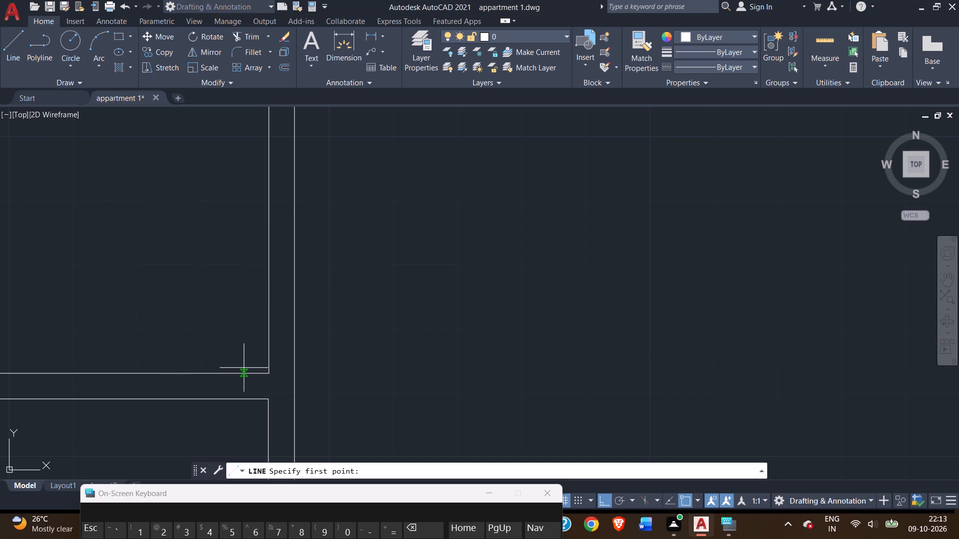
click(268, 375)
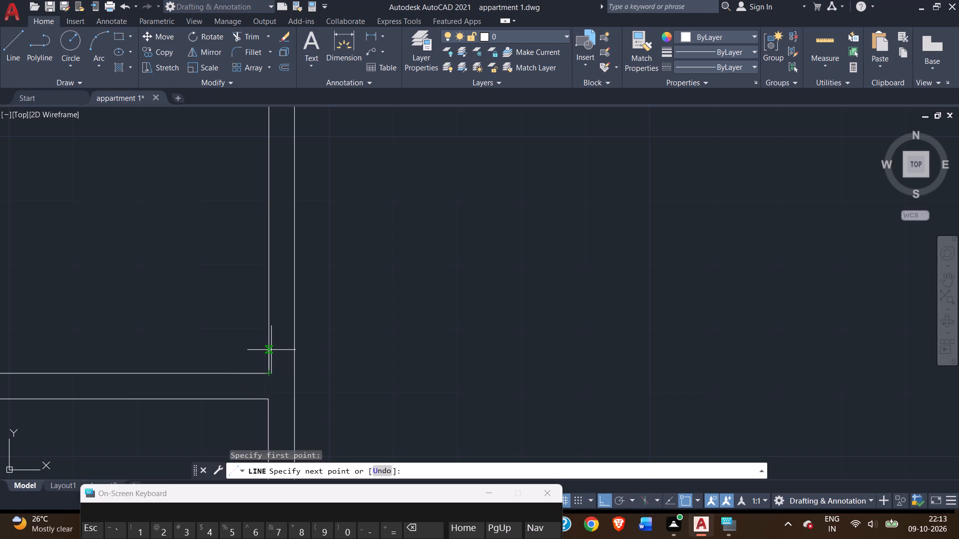
click(269, 341)
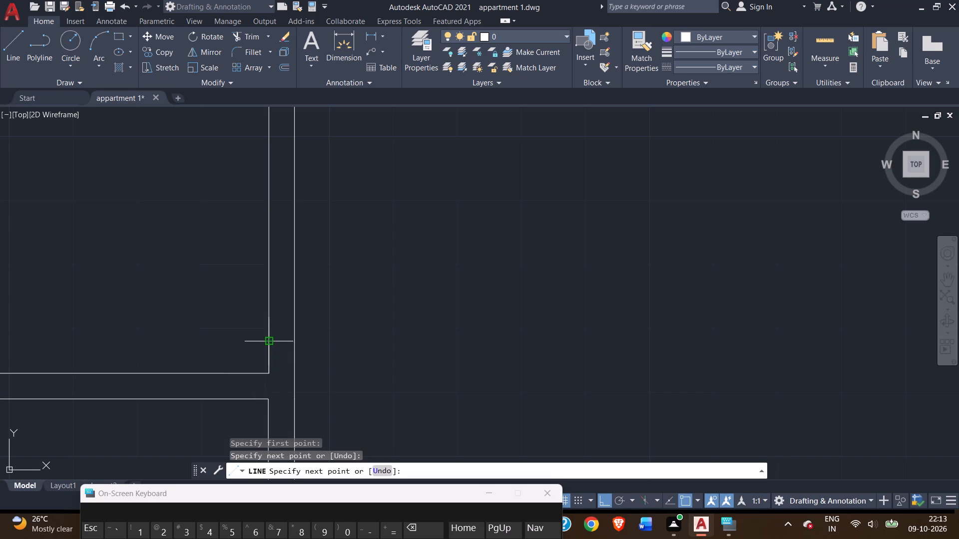
click(297, 340)
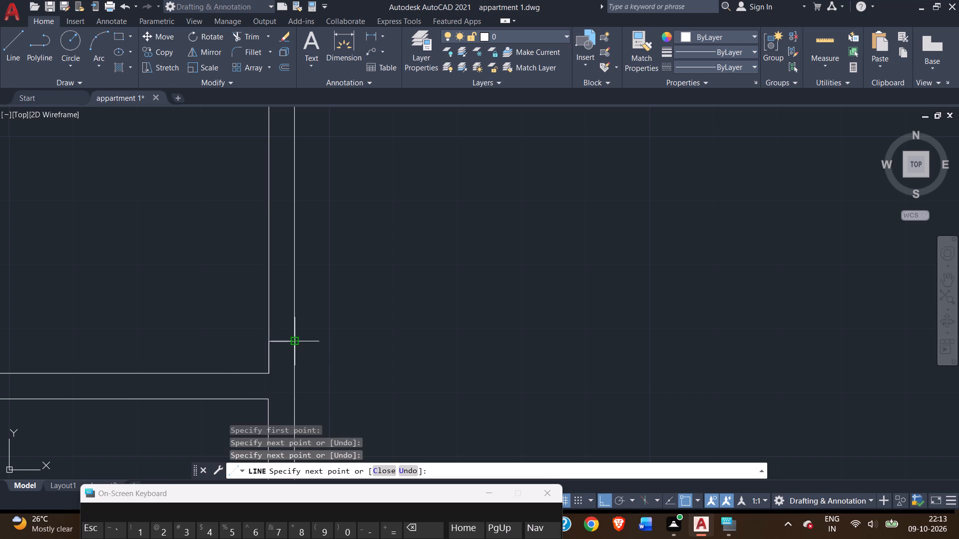
click(295, 373)
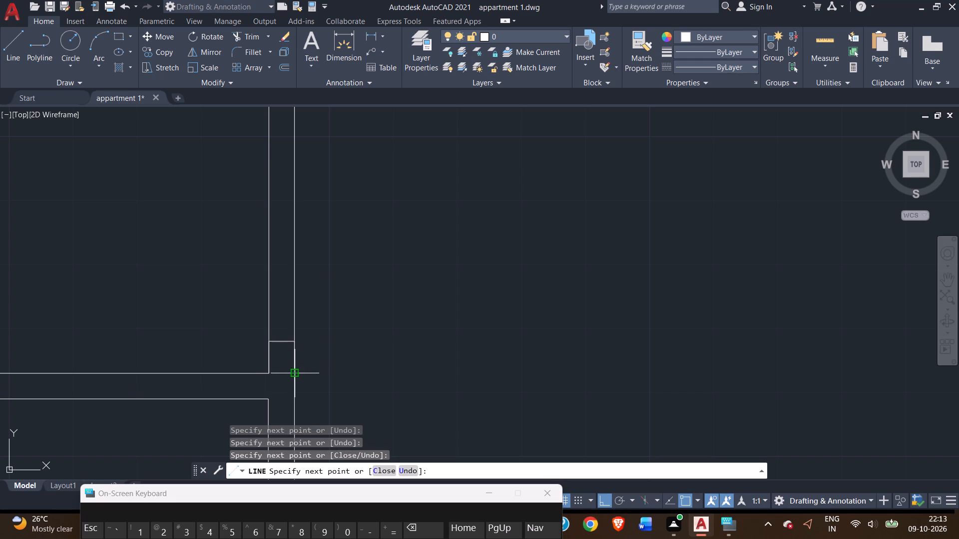
right_click(305, 370)
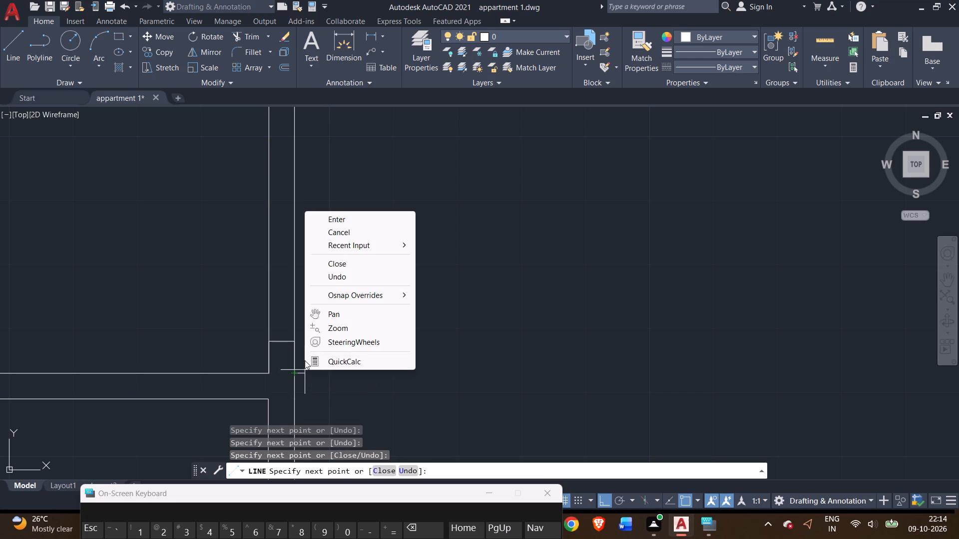
click(327, 225)
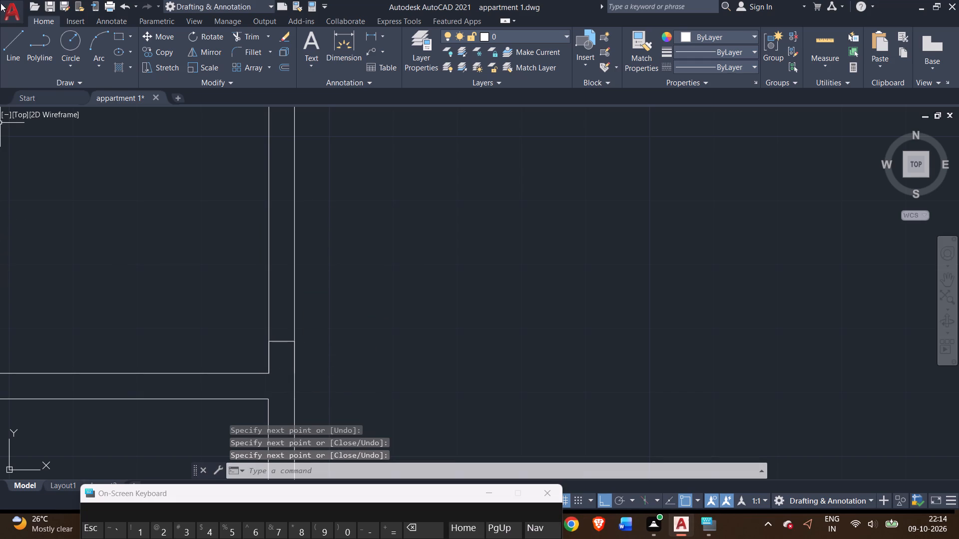
Draw a line 3' north from the jamb's northwest corner and east across the wall's thickness, marking the door opening's north end.
click(14, 36)
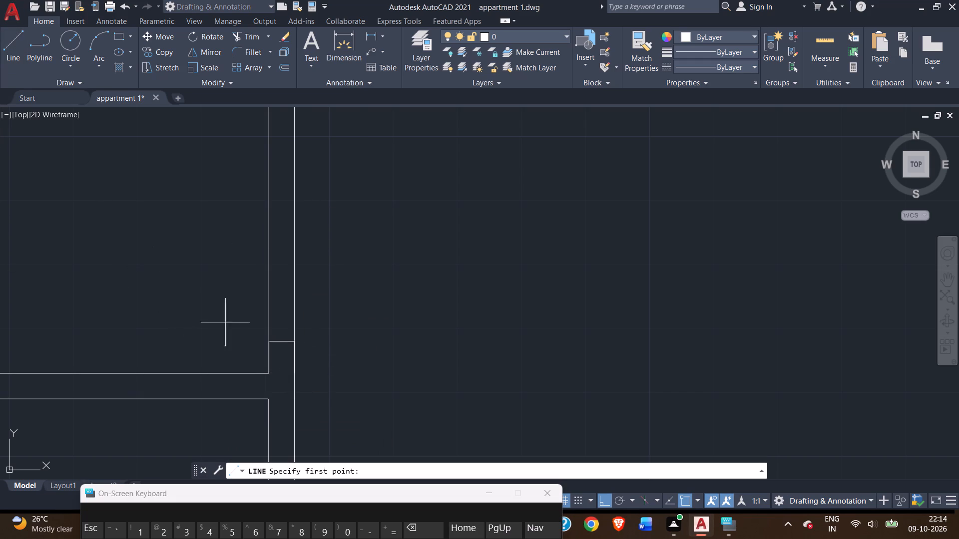
click(272, 340)
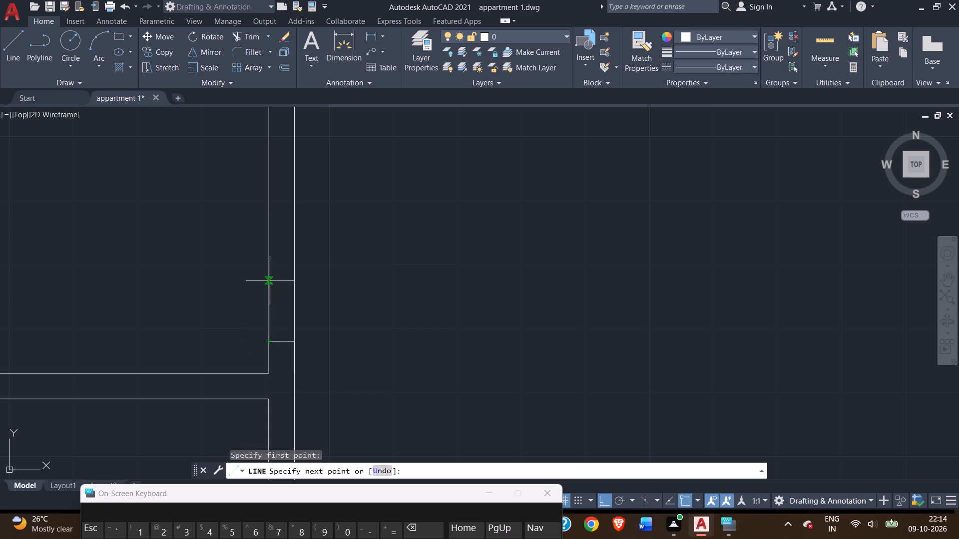
key(3)
key(apostrophe)
key(Return)
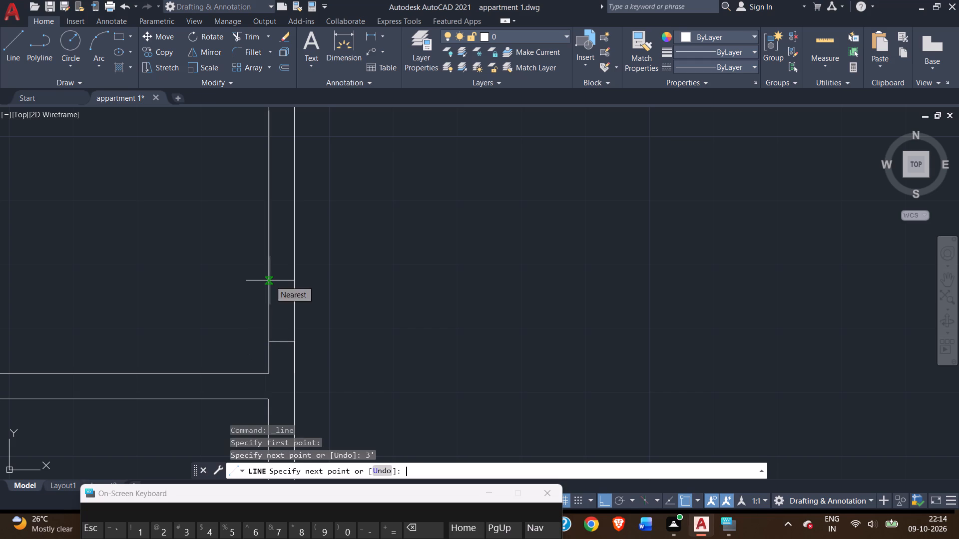
scroll(356, 267, down, 2)
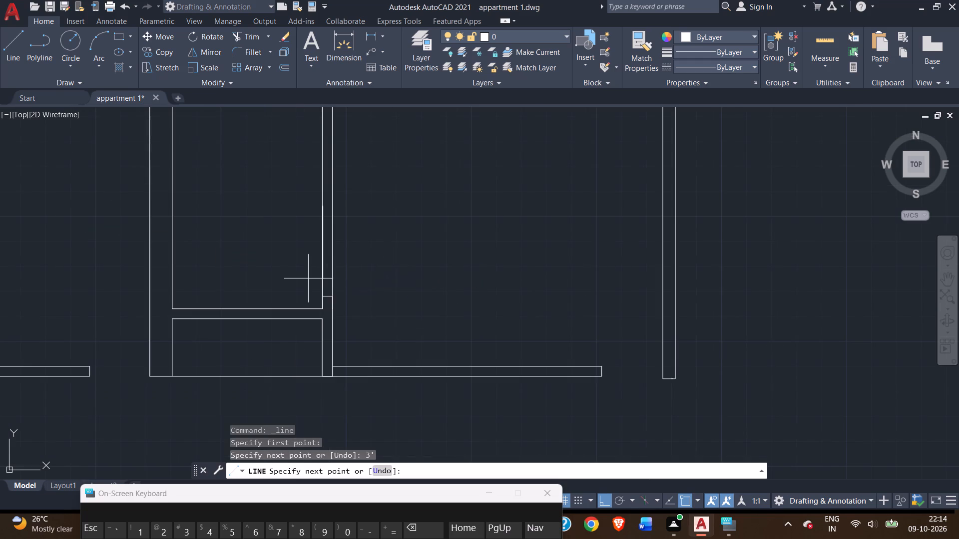
scroll(347, 208, up, 2)
scroll(347, 208, down, 2)
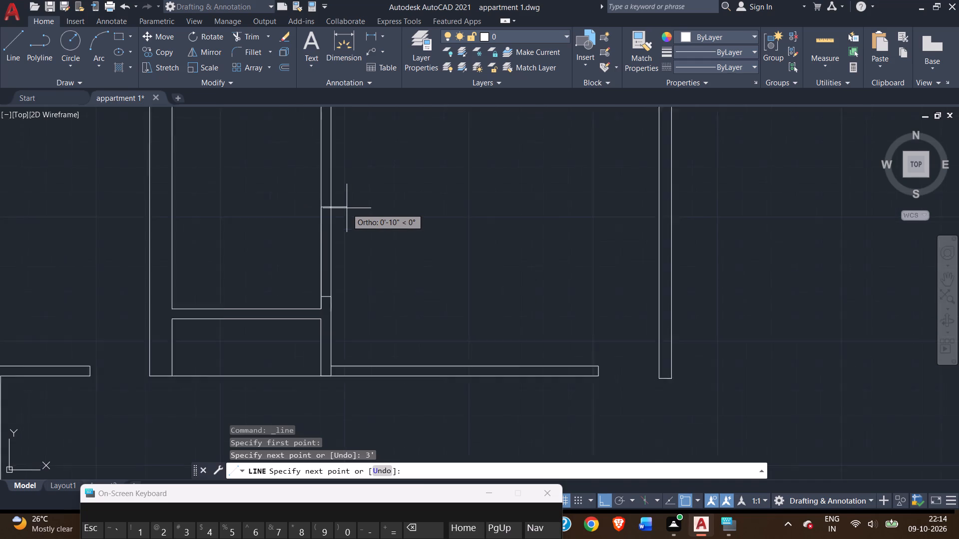
scroll(347, 208, down, 2)
scroll(347, 208, up, 4)
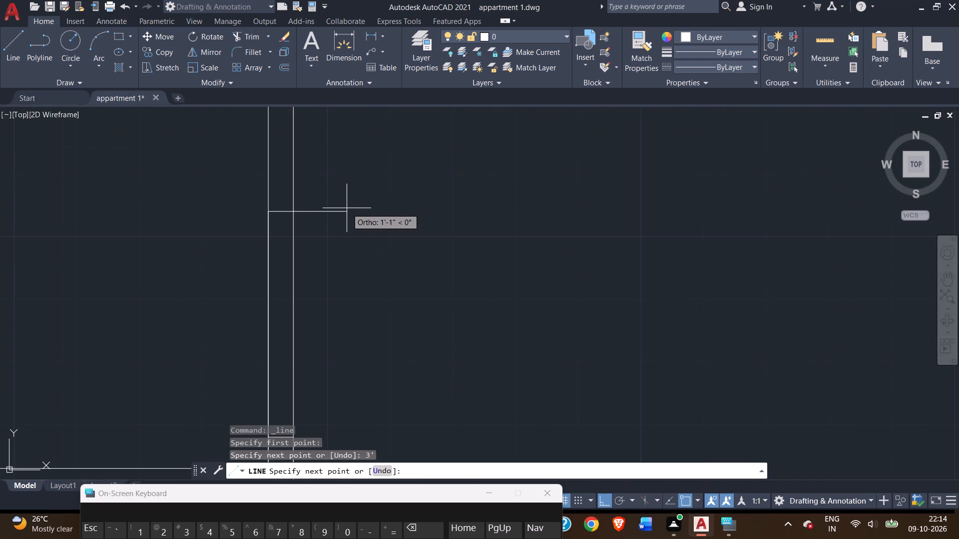
click(295, 214)
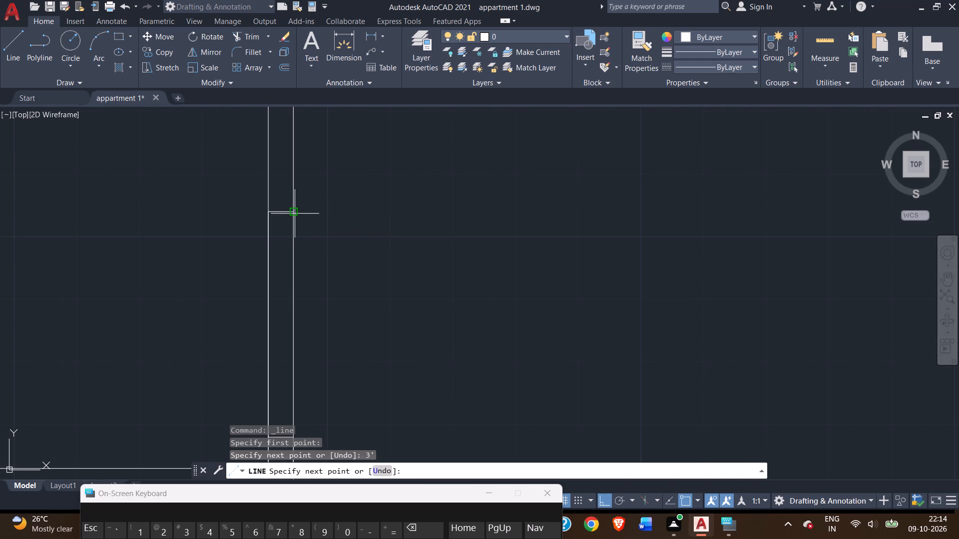
right_click(323, 214)
click(345, 220)
Trim the overlapping west-face wall lines between the two jambs of the northern narrow room's door opening.
scroll(336, 222, down, 3)
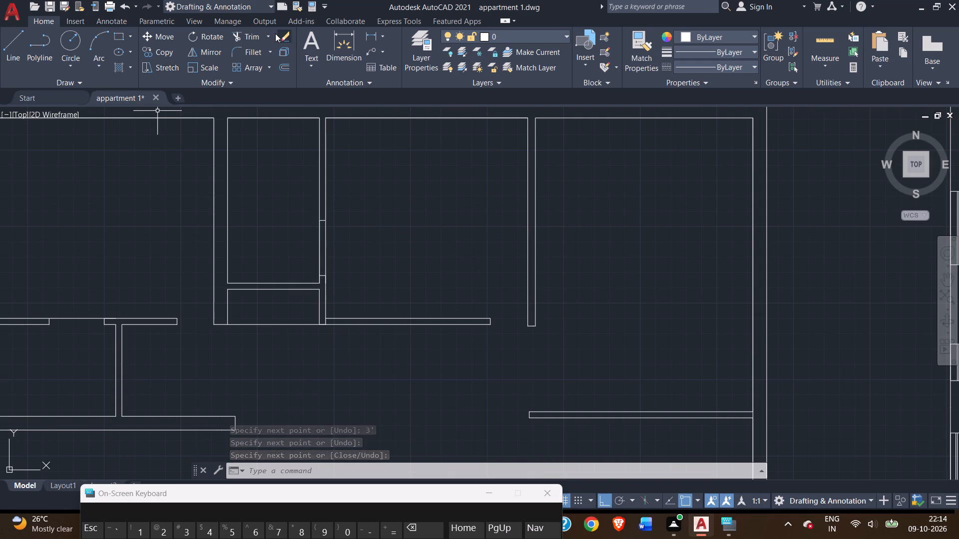
click(251, 33)
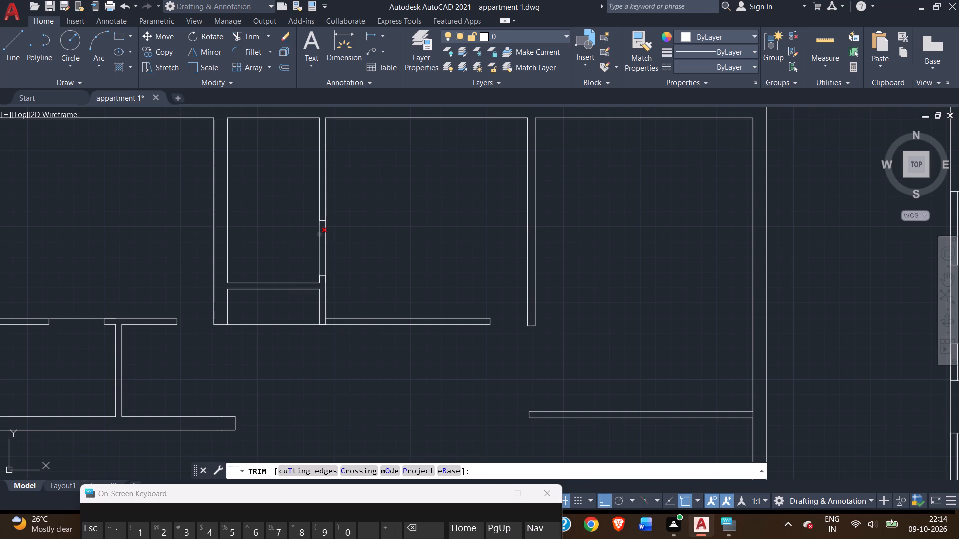
click(320, 234)
double_click(320, 234)
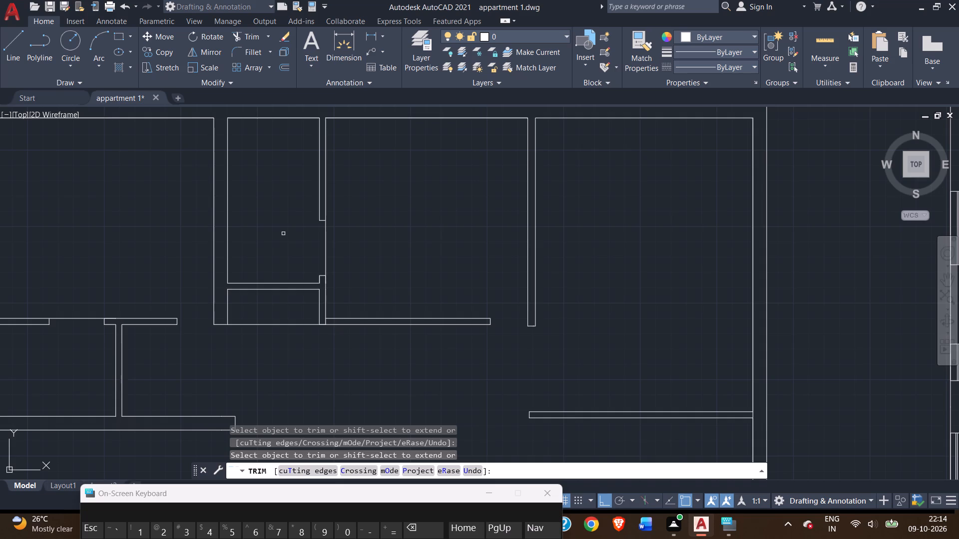
Draw a short jamb outline from the southeast room's northwest corner: east along the north wall's north face, and south across its thickness.
scroll(284, 234, down, 2)
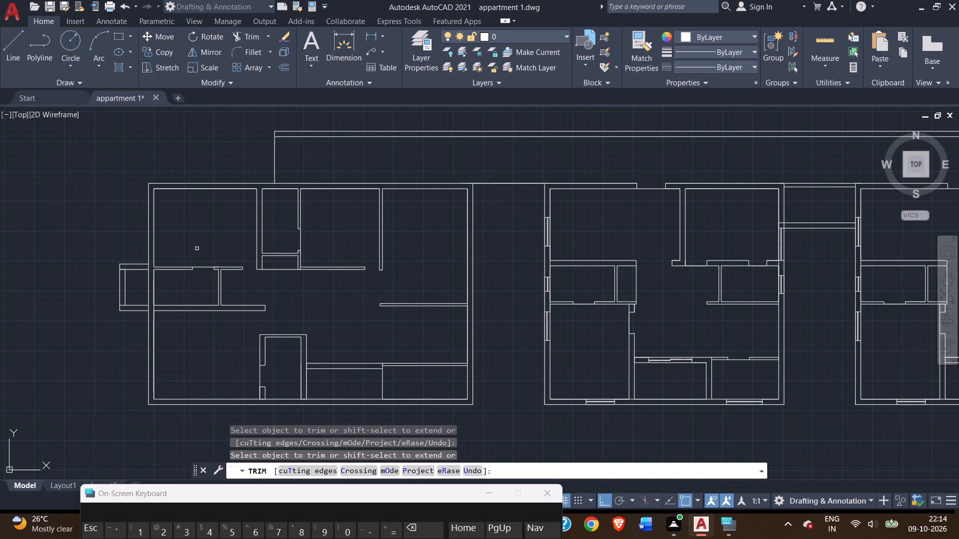
middle_drag(199, 247, 200, 223)
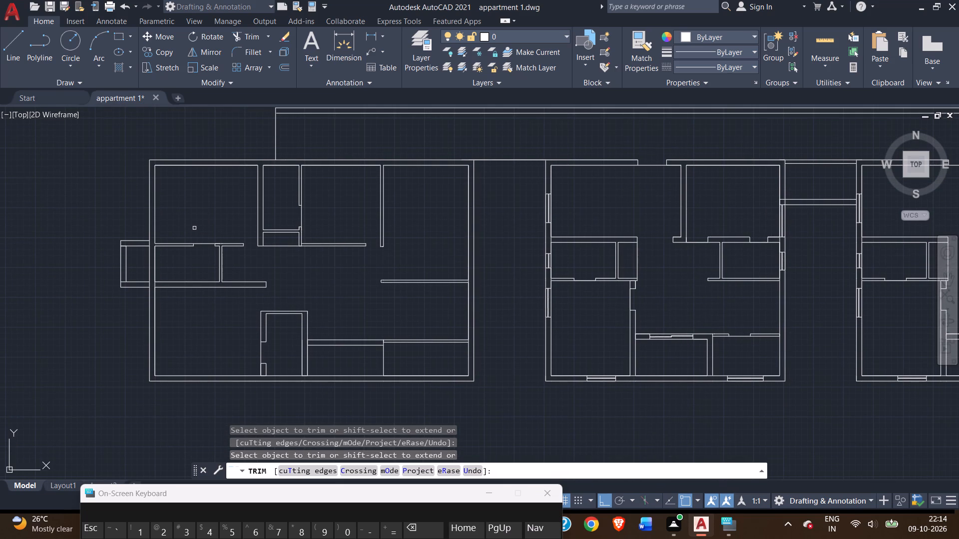
click(22, 61)
scroll(389, 341, up, 3)
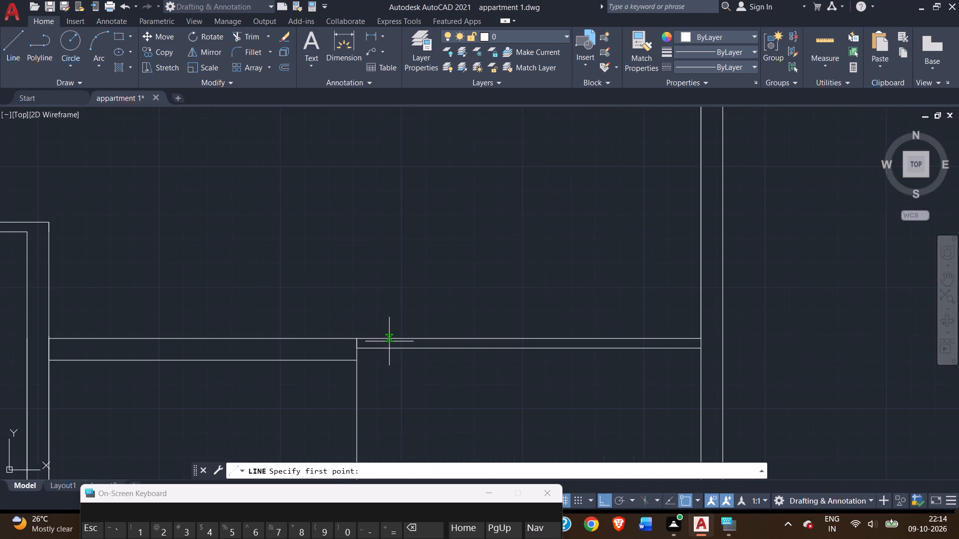
scroll(389, 341, up, 1)
click(339, 340)
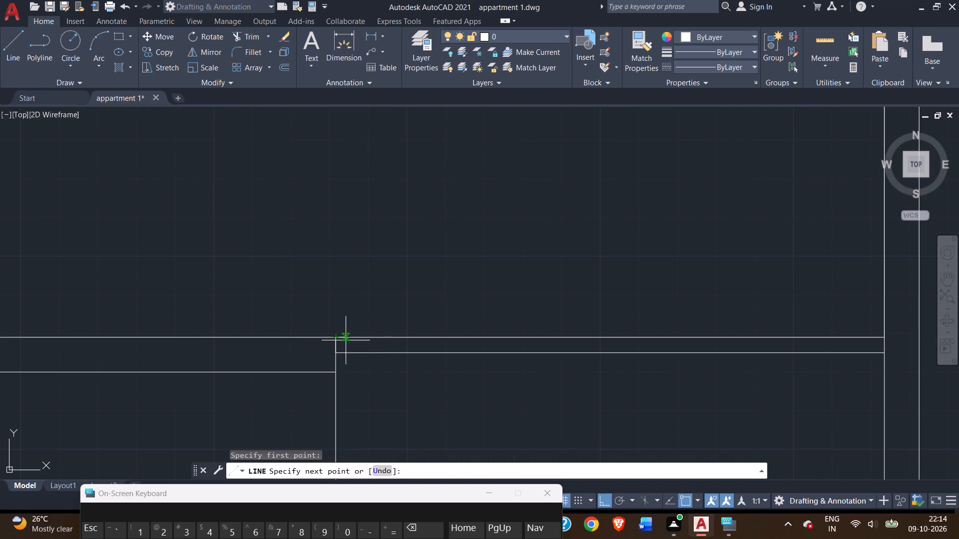
click(378, 338)
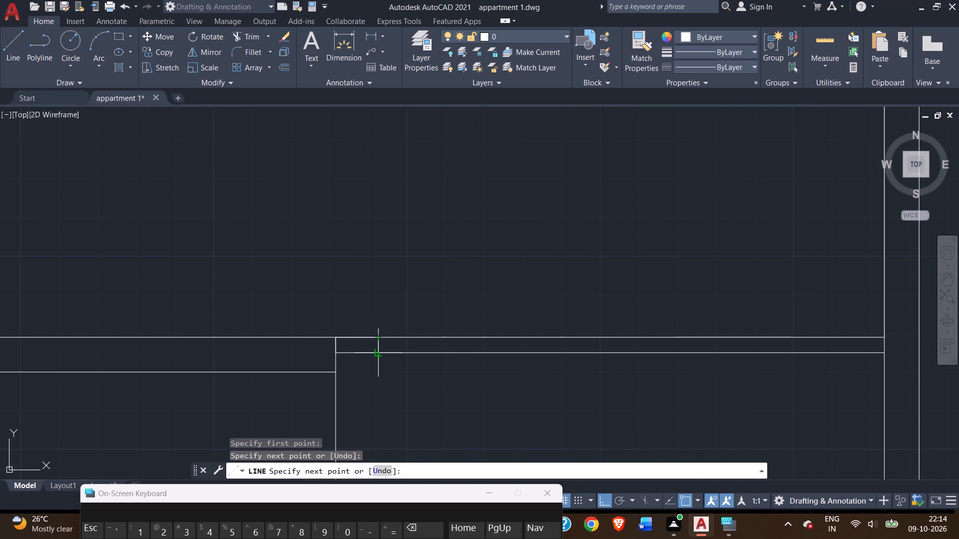
click(380, 350)
right_click(384, 314)
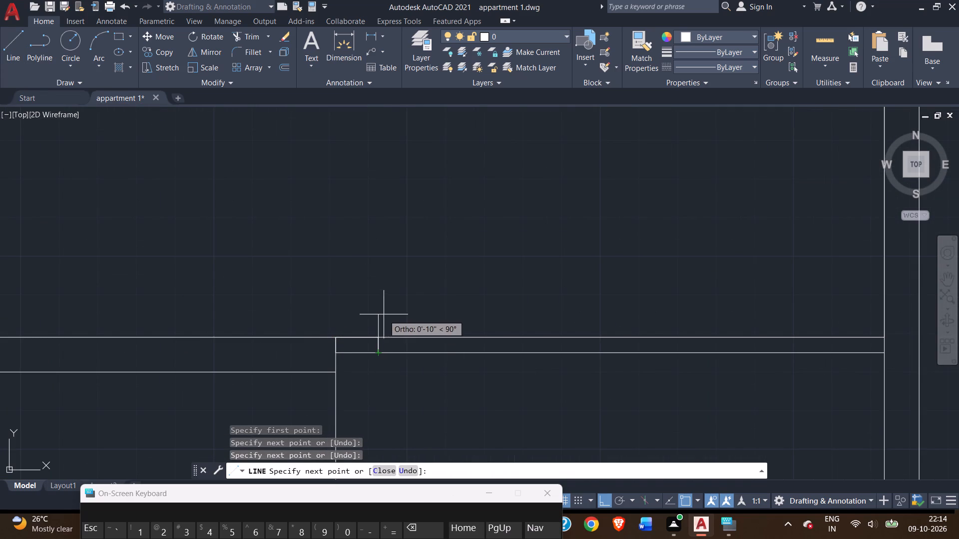
click(405, 322)
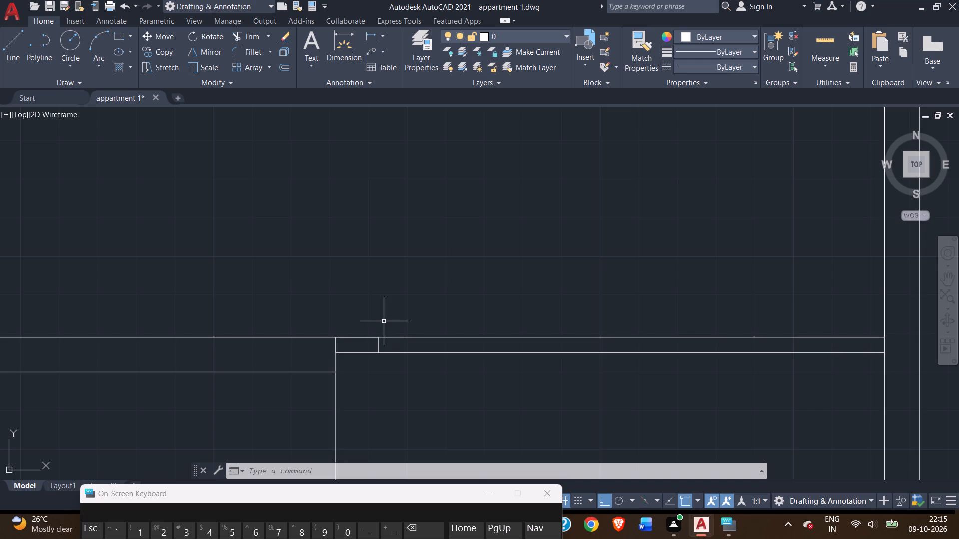
Draw a line 3' east from the jamb's southeast corner and north across the wall's thickness, marking the door opening's east end.
scroll(253, 285, down, 1)
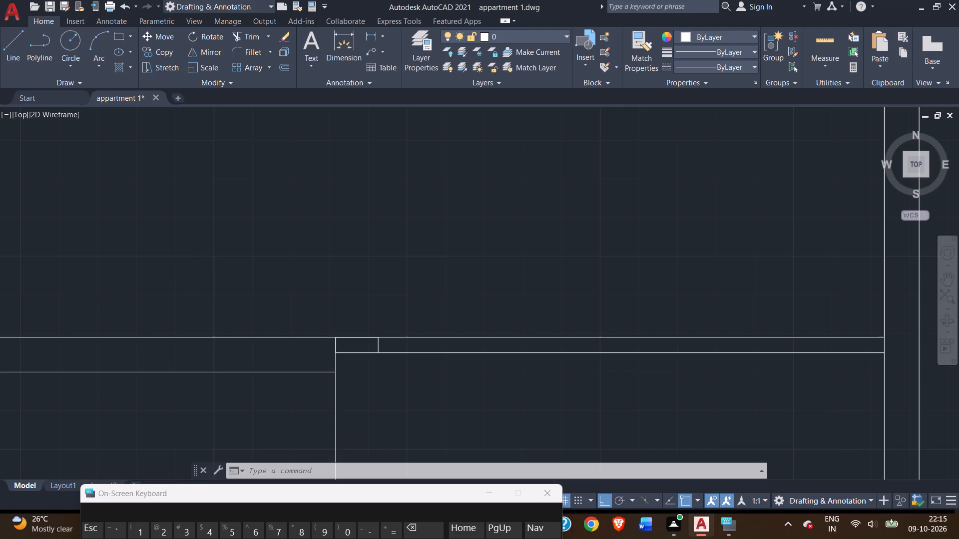
scroll(257, 285, down, 2)
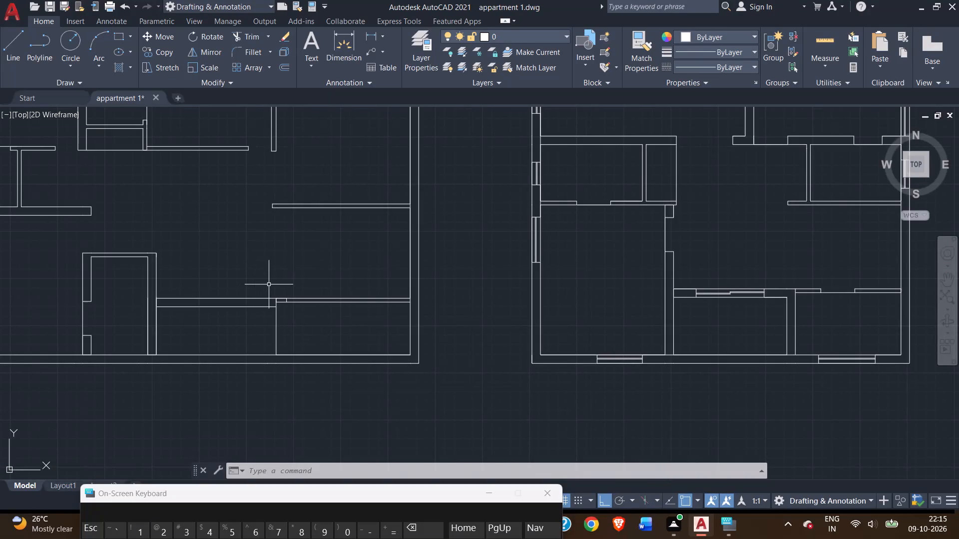
scroll(269, 284, up, 1)
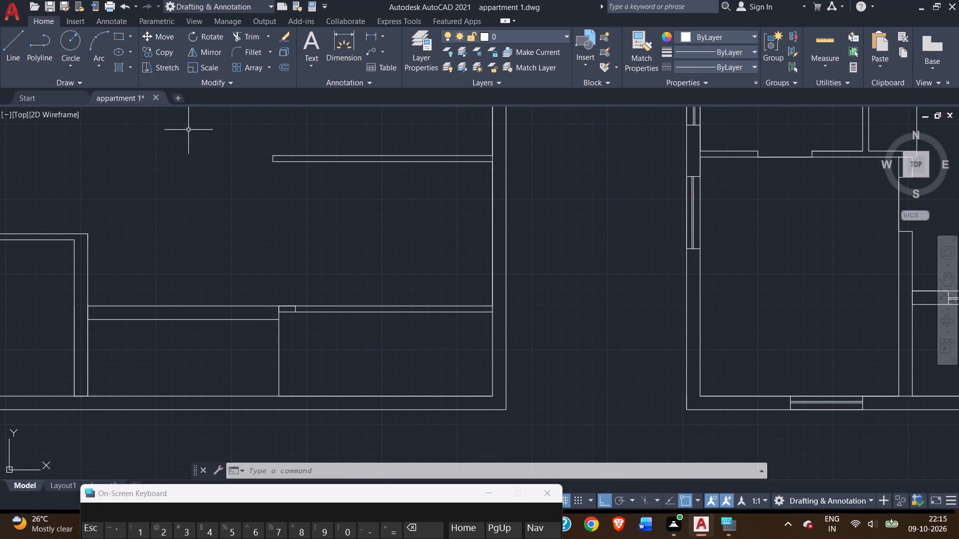
click(5, 54)
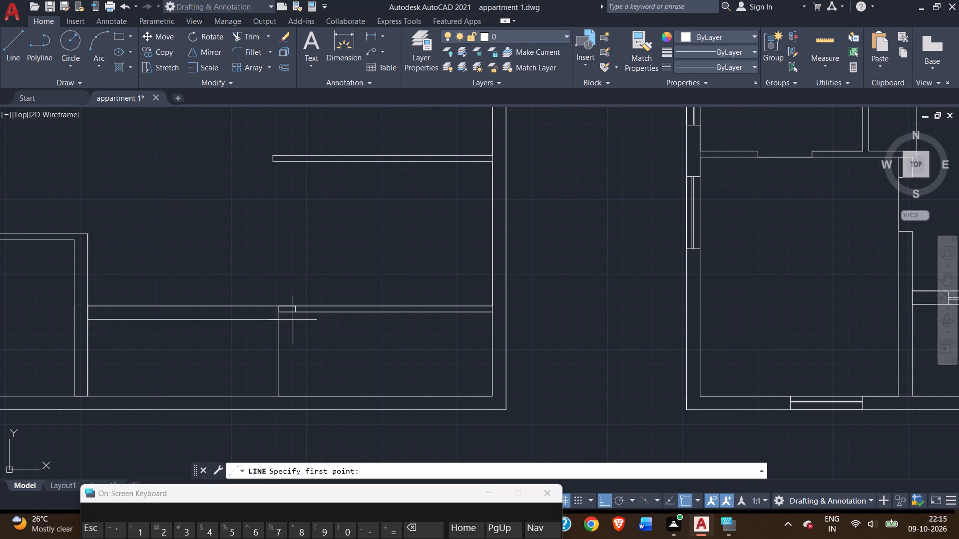
scroll(293, 319, up, 3)
click(296, 290)
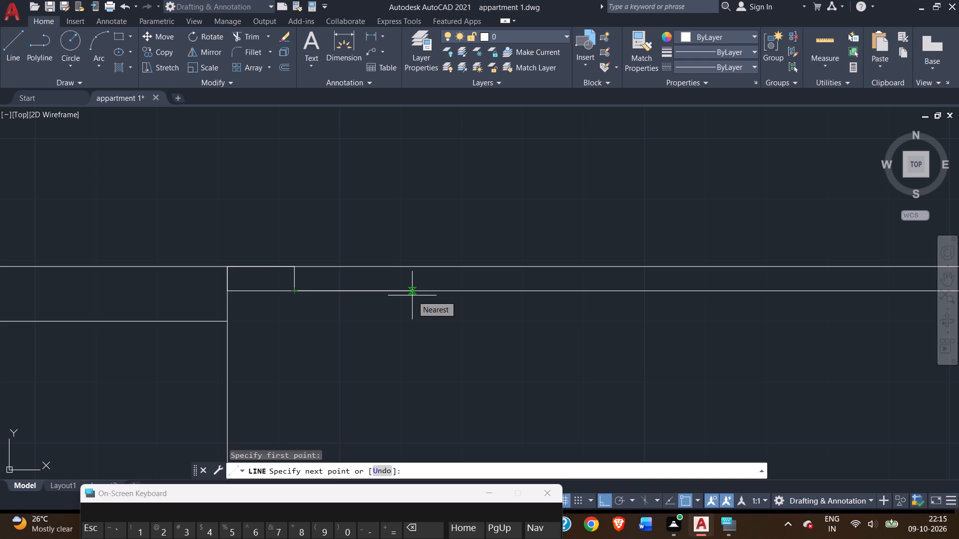
key(3)
key(apostrophe)
key(Return)
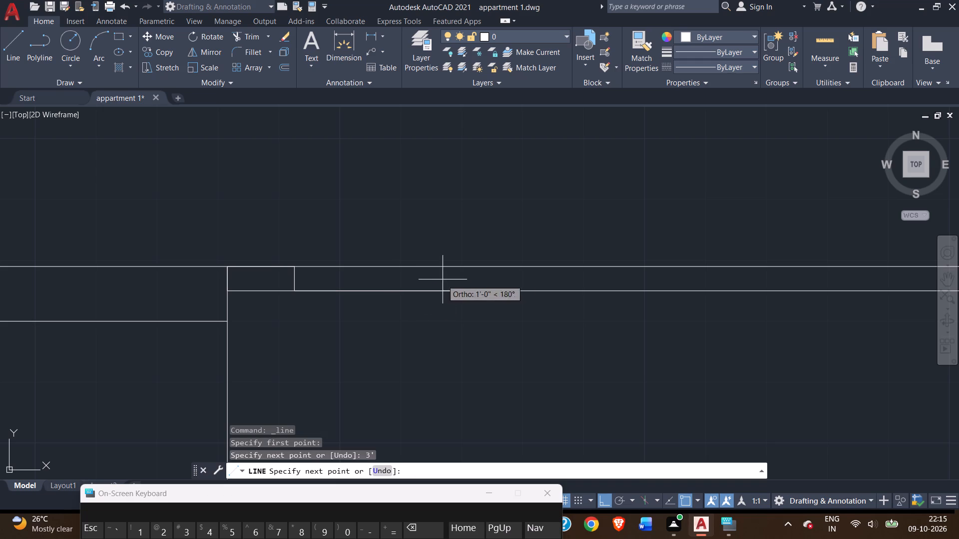
click(516, 266)
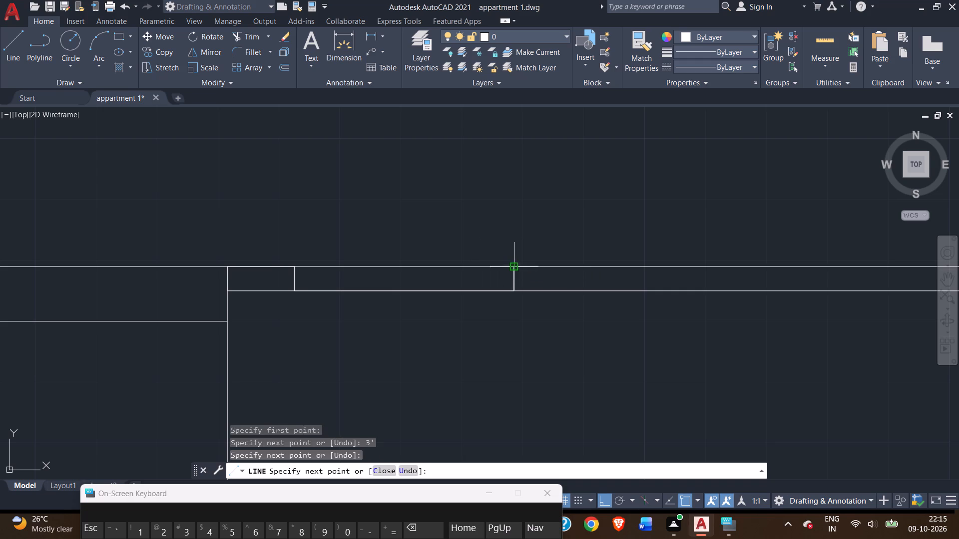
right_click(516, 255)
click(538, 263)
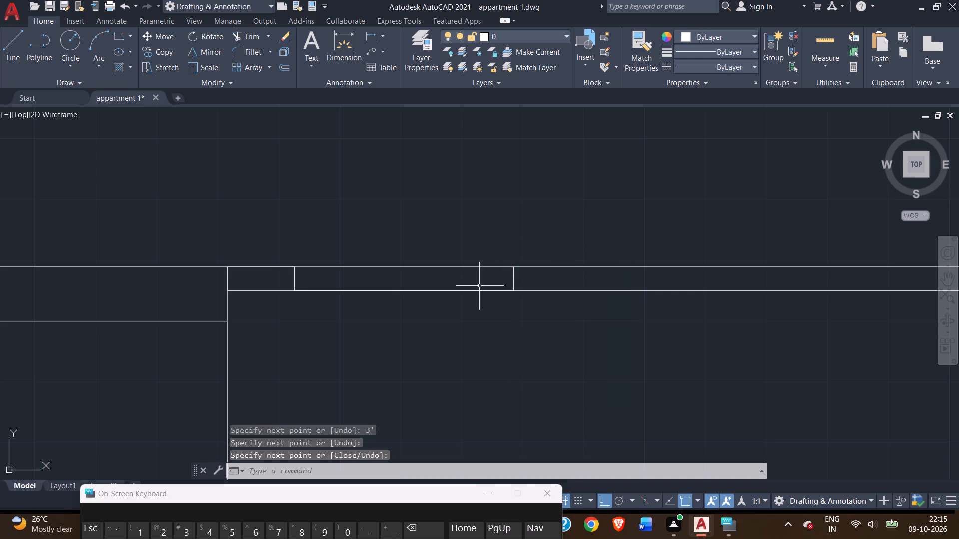
Clear the southeast room's door opening by erasing the 3' guide line and trimming the wall's south-face line between the jambs.
click(479, 291)
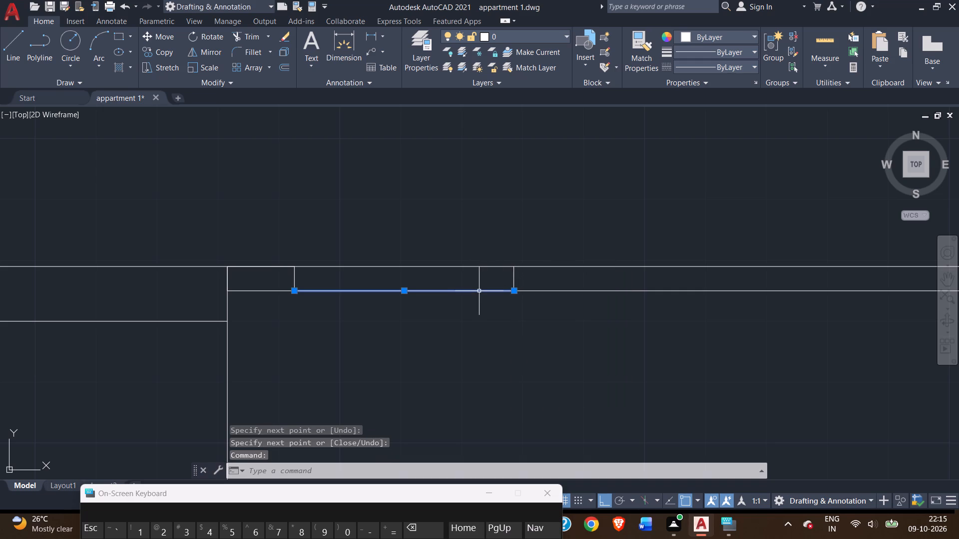
key(Delete)
scroll(477, 291, down, 3)
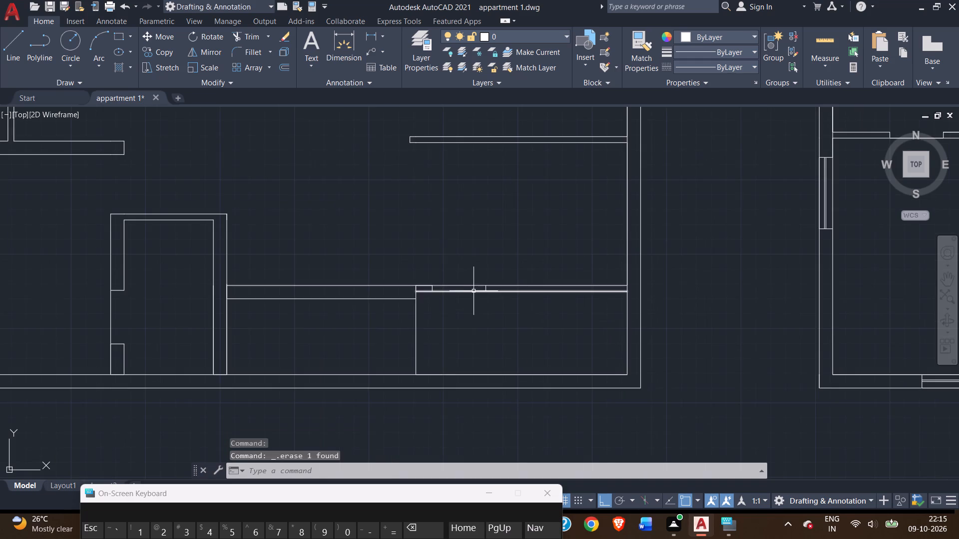
scroll(448, 299, up, 2)
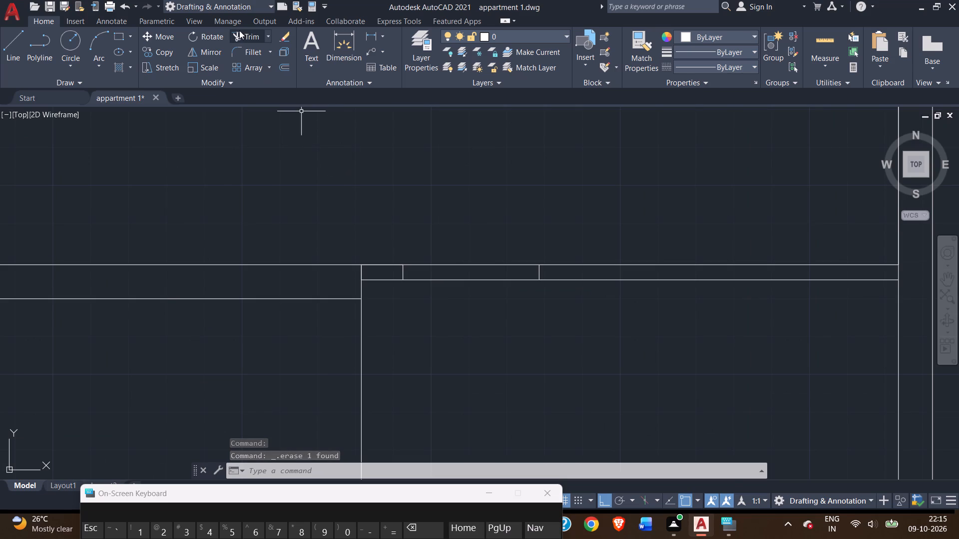
double_click(240, 34)
double_click(438, 279)
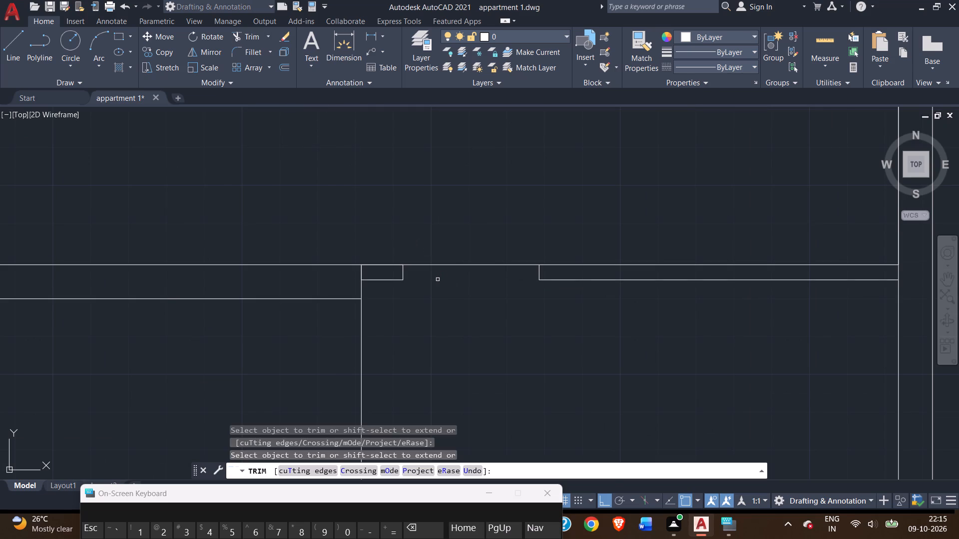
Draw a short line from the northeast room's northeast inner corner south along the east exterior wall, and east across the wall's thickness.
scroll(429, 245, down, 3)
scroll(400, 279, down, 2)
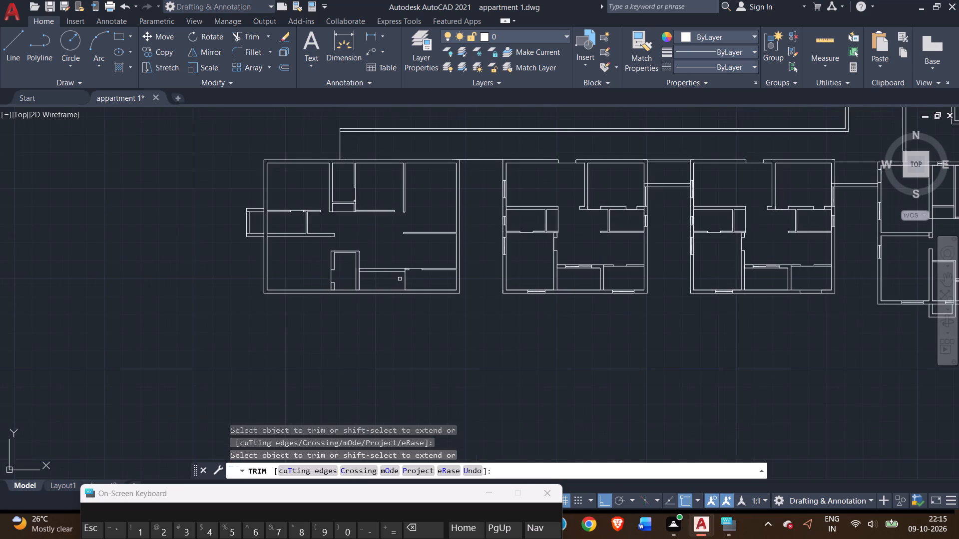
middle_drag(395, 246, 398, 261)
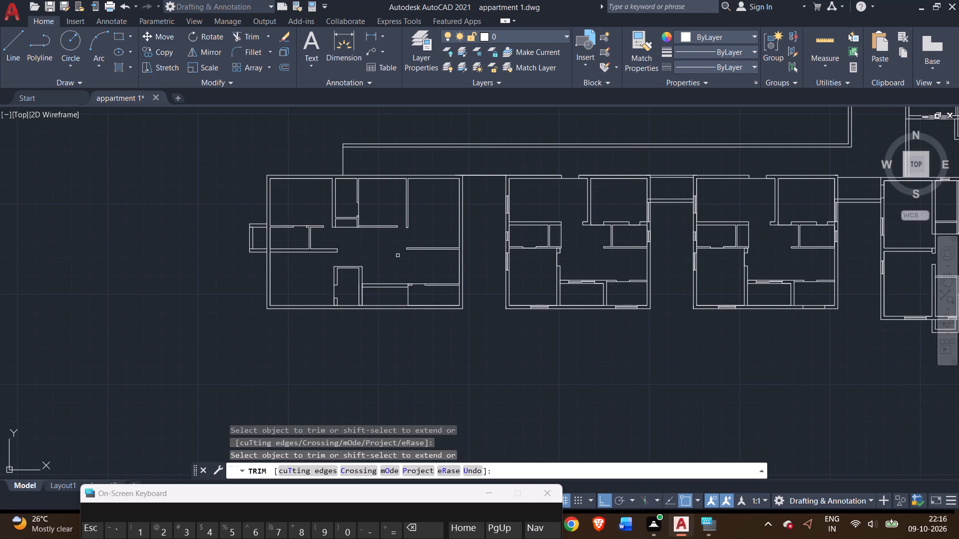
click(3, 46)
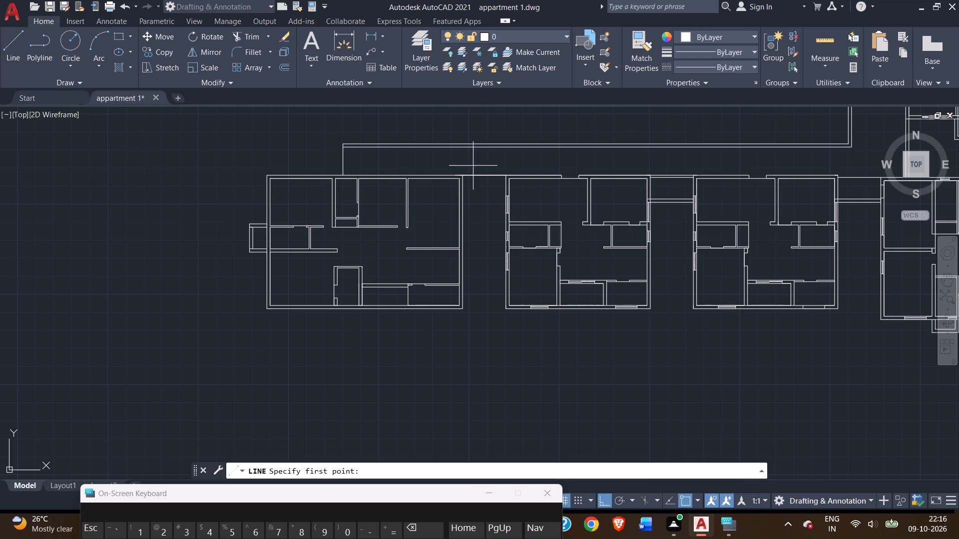
scroll(463, 181, up, 3)
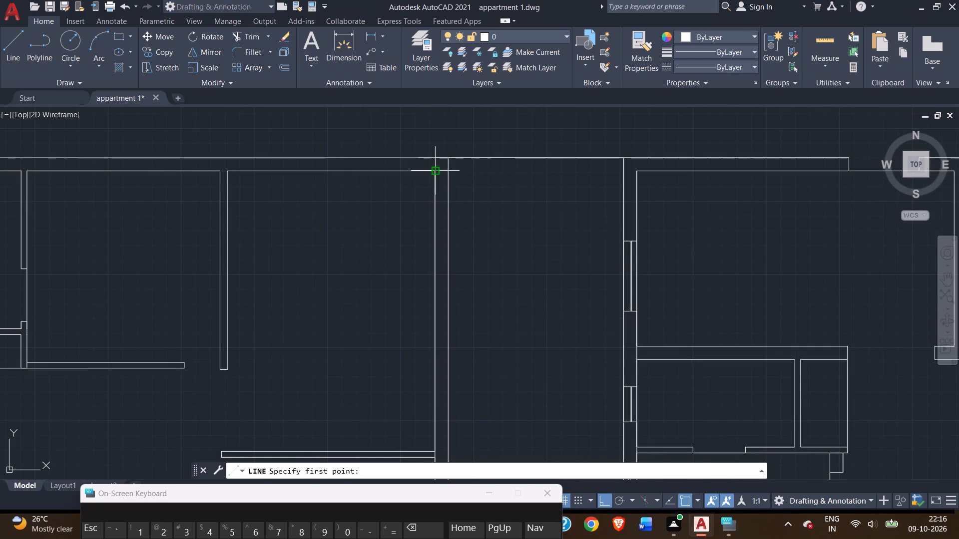
click(433, 174)
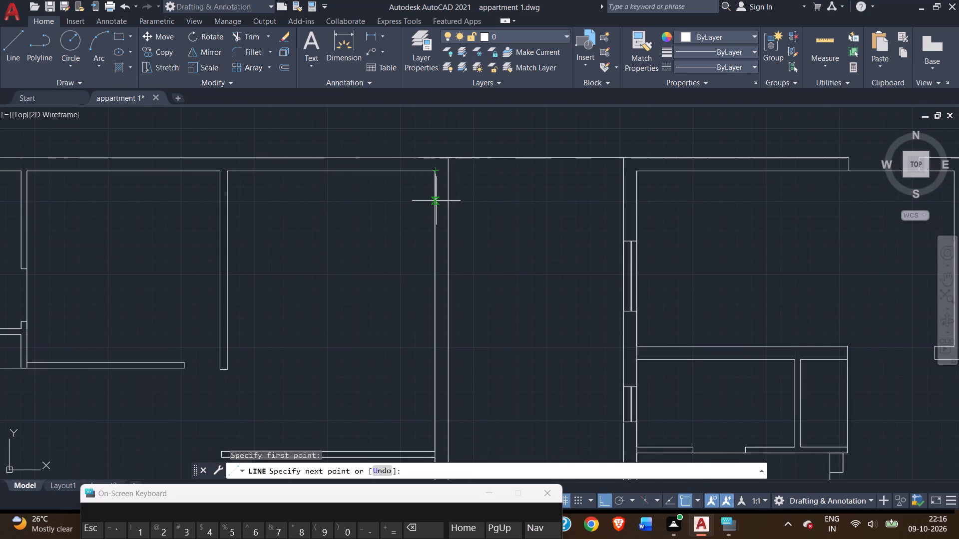
click(435, 201)
click(451, 201)
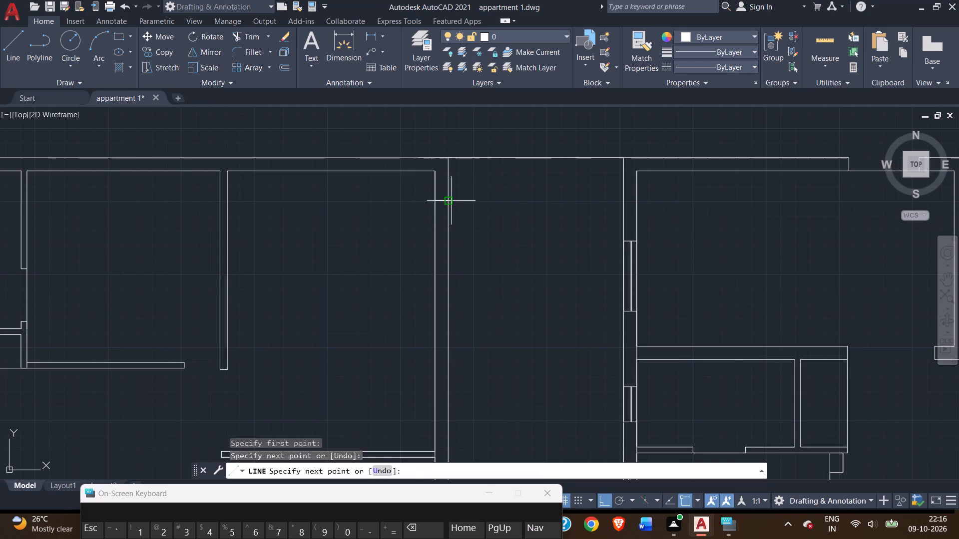
right_click(452, 199)
click(468, 208)
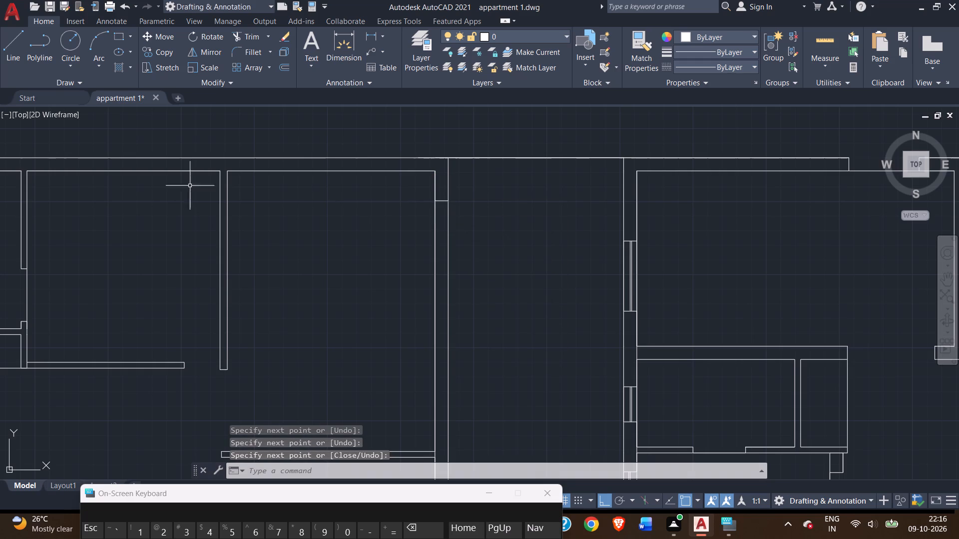
Draw a line 4' south from the cross line's west end and east across the exterior wall's thickness, marking the opening's south end.
click(7, 48)
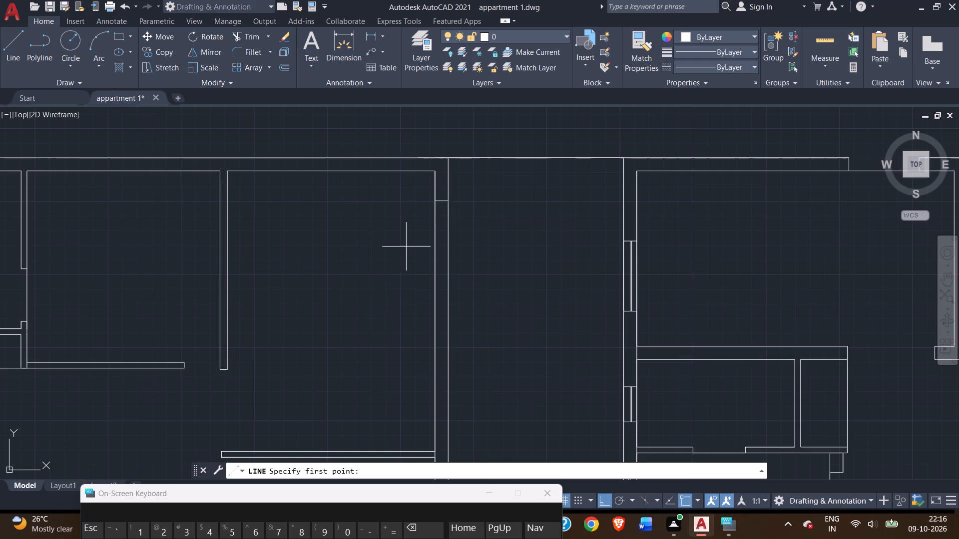
scroll(425, 223, up, 2)
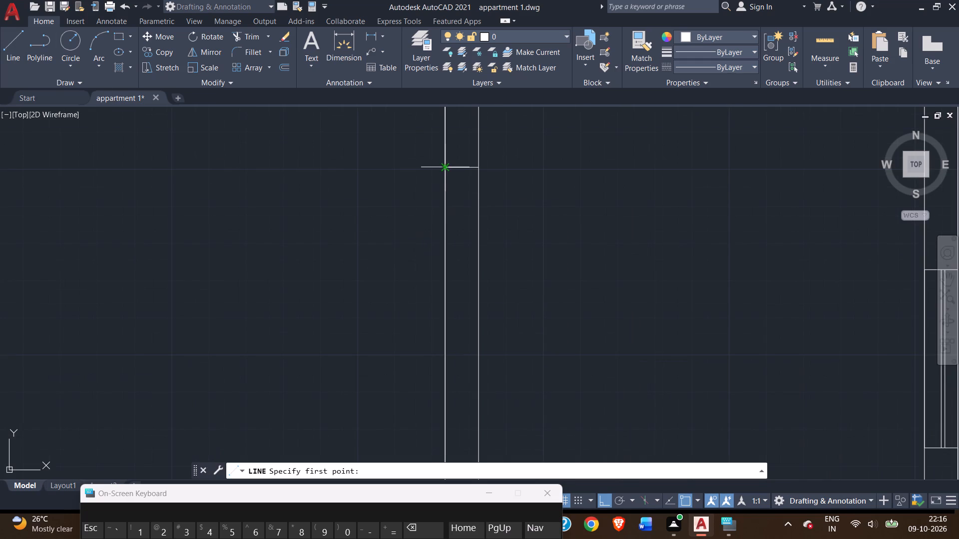
double_click(445, 167)
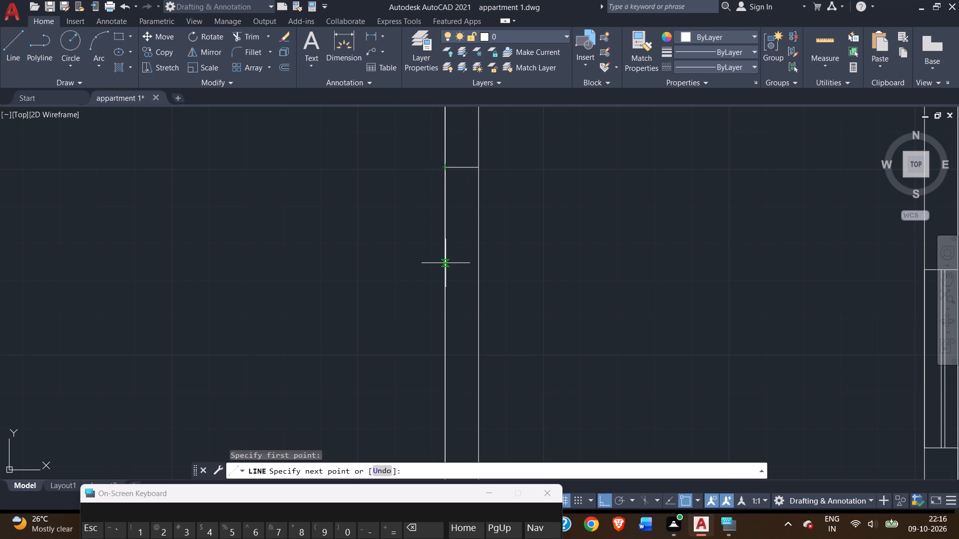
key(4)
key(apostrophe)
key(Return)
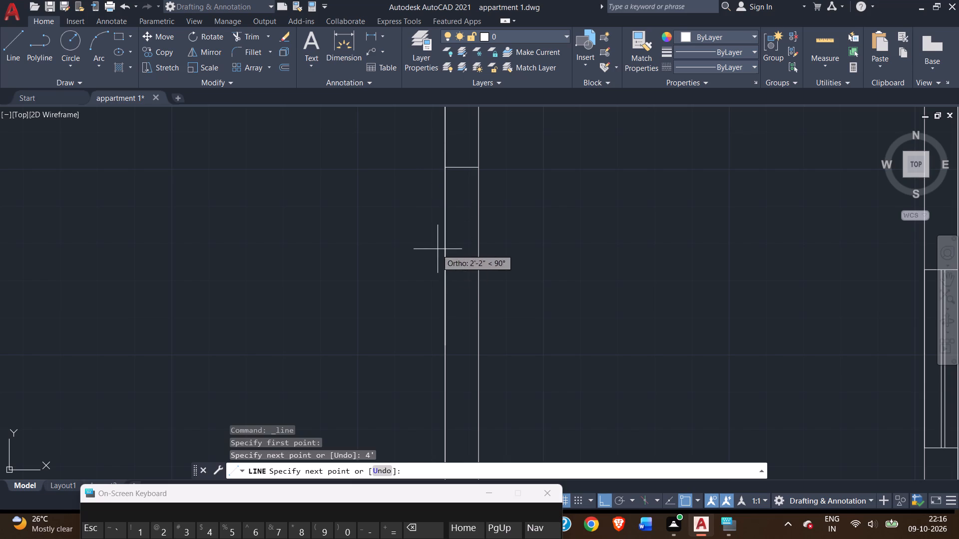
scroll(478, 340, up, 1)
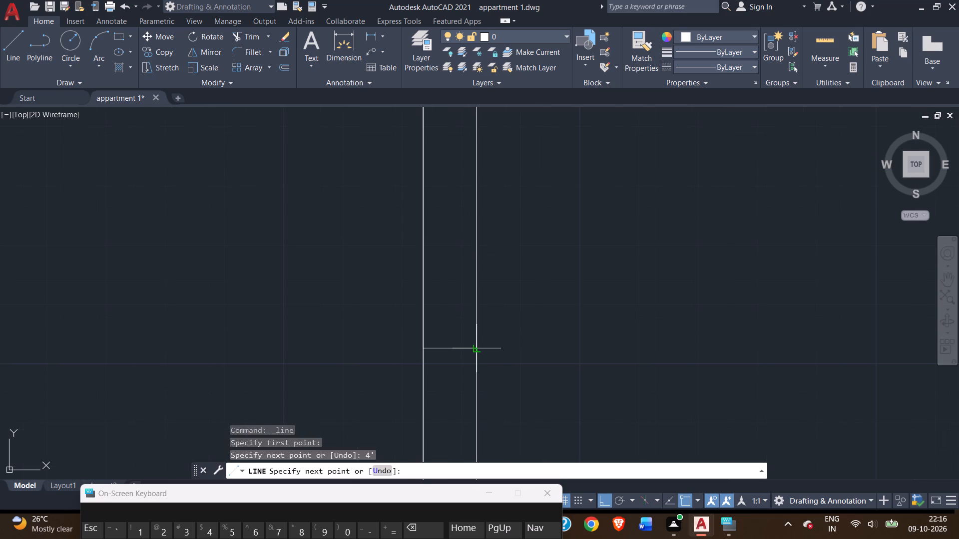
click(477, 349)
right_click(476, 344)
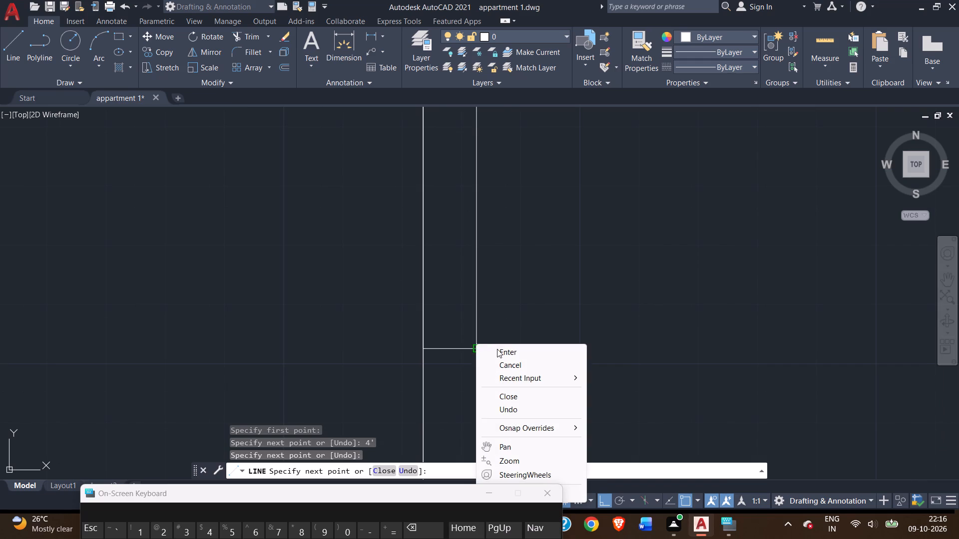
click(497, 349)
Trim the east exterior wall's west-face line between the two jambs of the northeast room's opening.
double_click(244, 39)
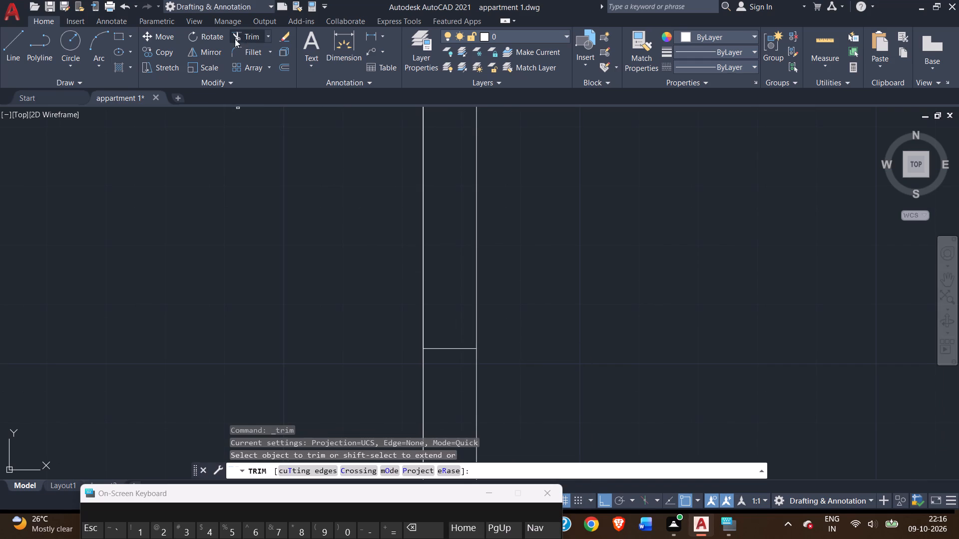
click(423, 232)
click(423, 227)
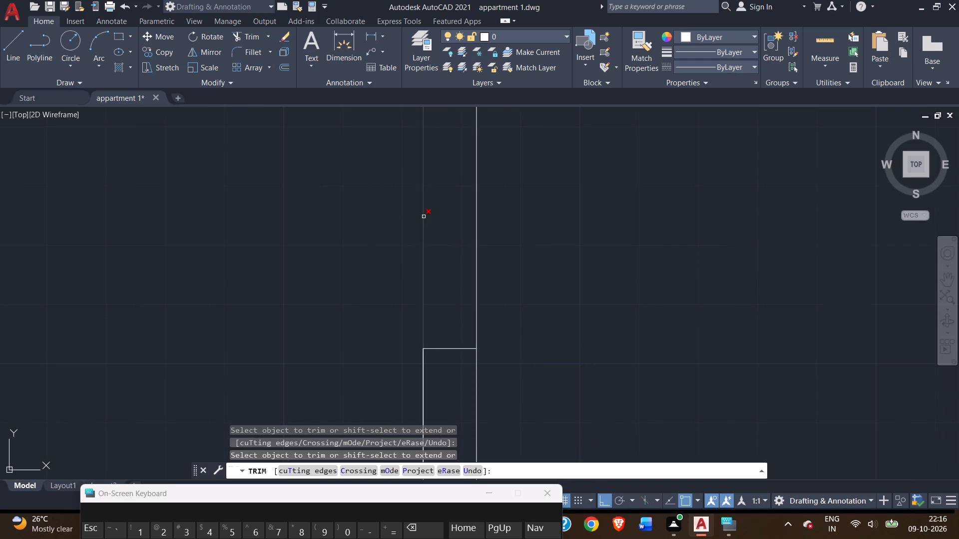
double_click(424, 217)
Measure the northwest room's west side from its northwest inner corner south to the partition wall, without placing a dimension.
scroll(409, 235, down, 3)
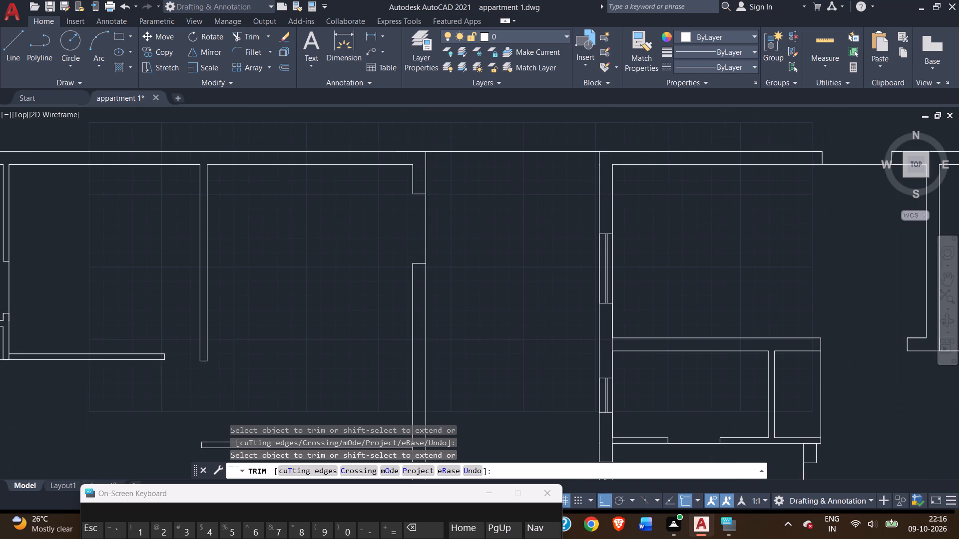
scroll(409, 235, down, 2)
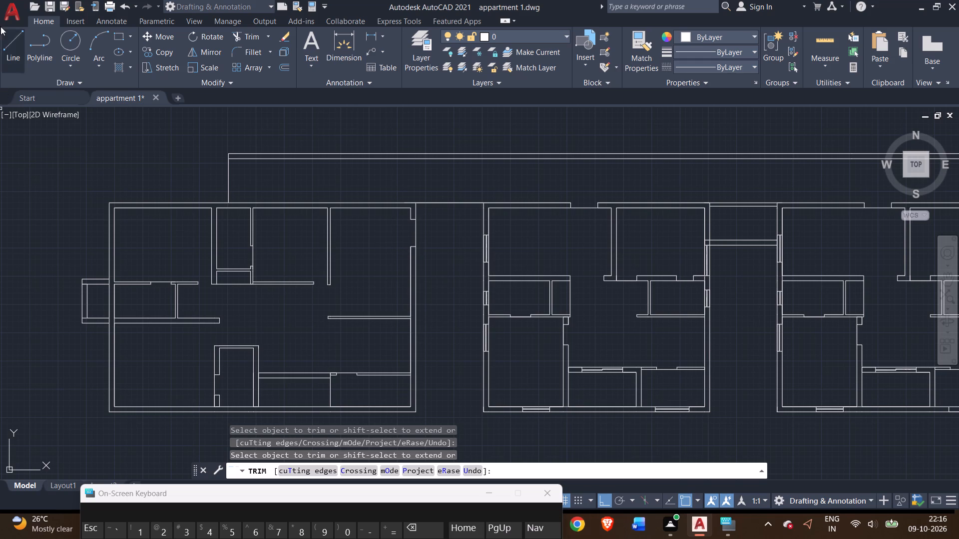
click(342, 50)
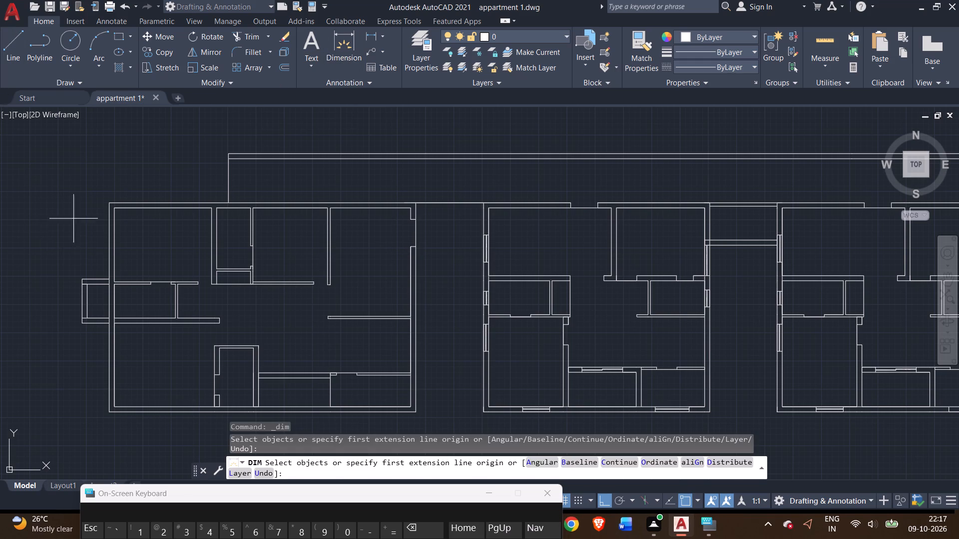
double_click(115, 210)
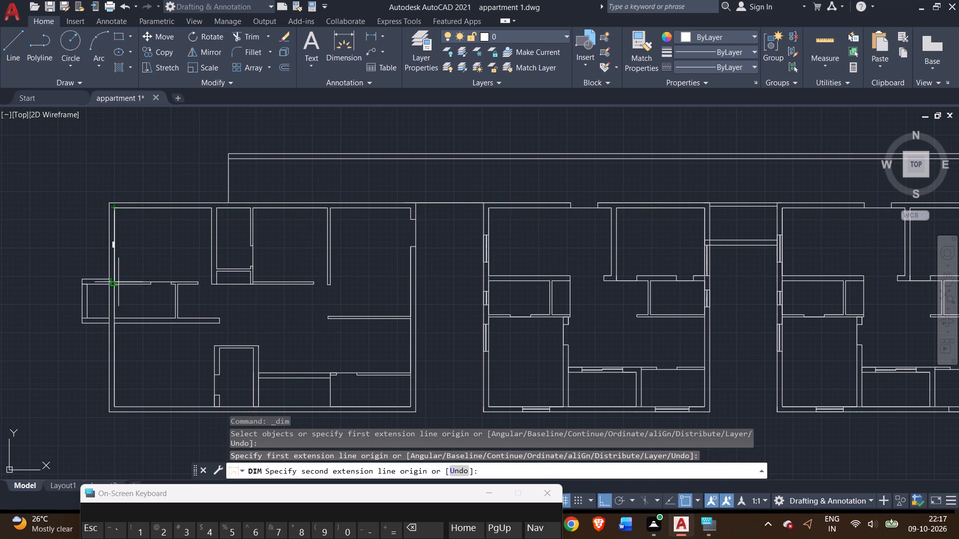
scroll(118, 279, up, 4)
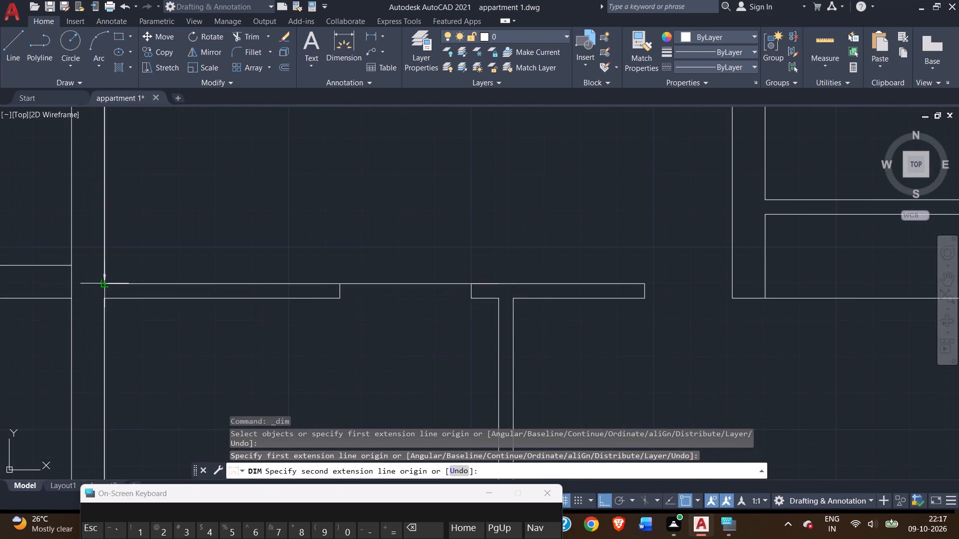
scroll(108, 284, down, 1)
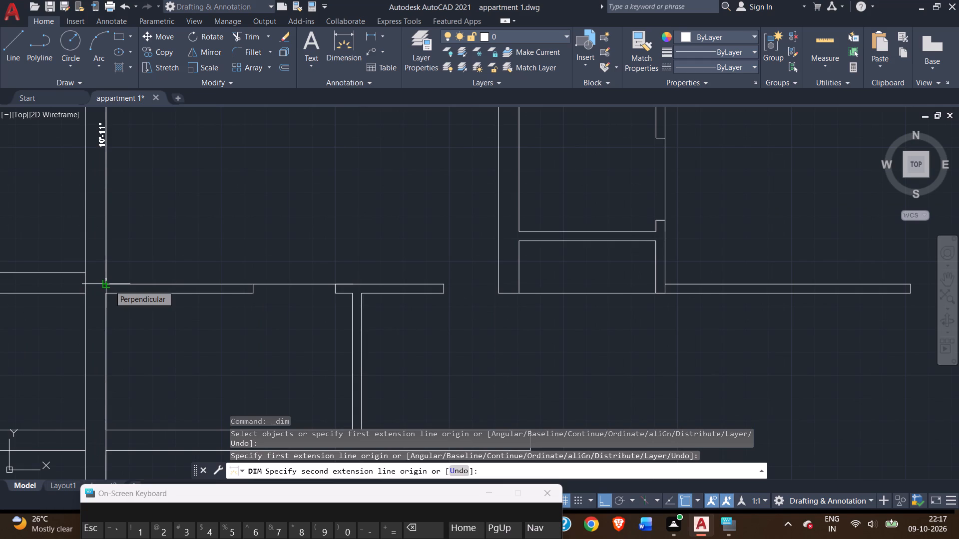
right_click(137, 228)
click(165, 240)
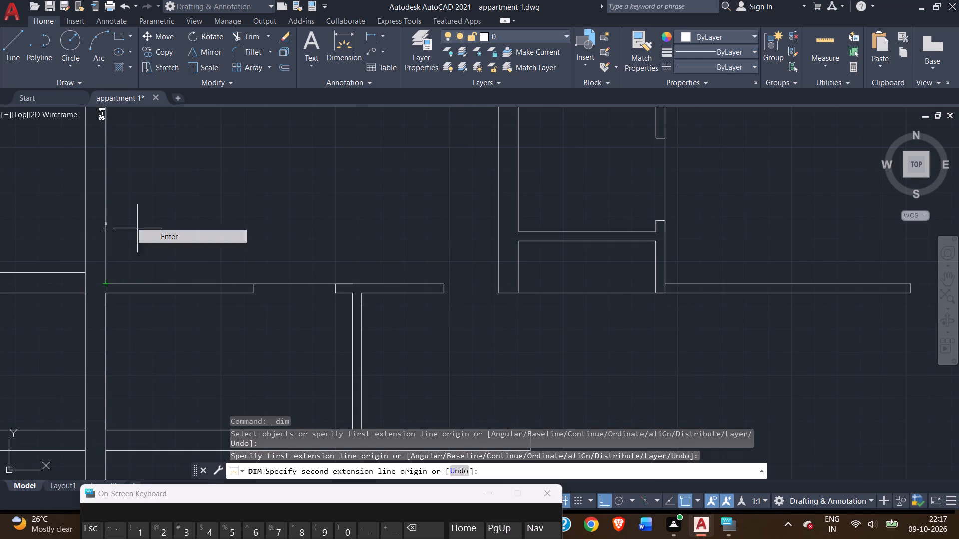
Measure the narrow north room's west side from its northwest to its southwest inner corner, without placing a dimension.
scroll(175, 236, down, 2)
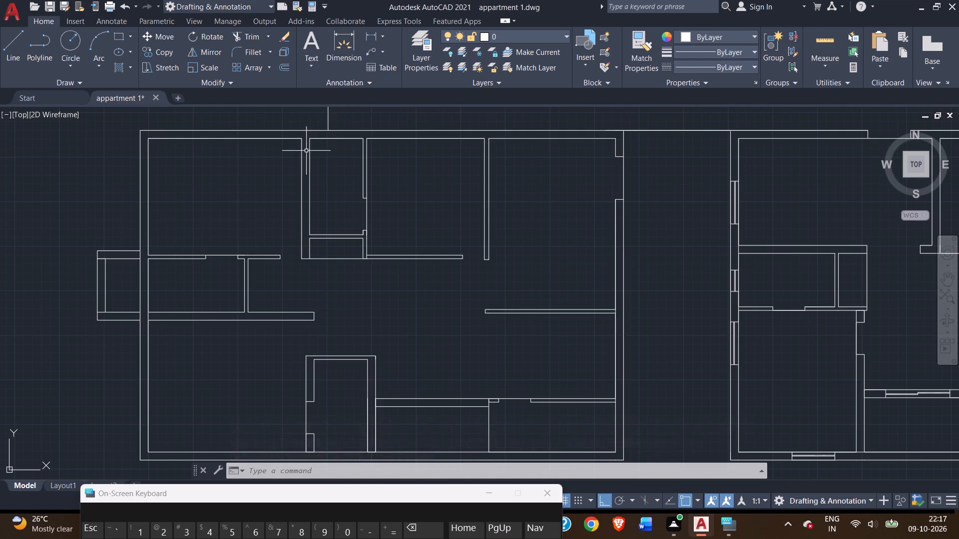
click(351, 41)
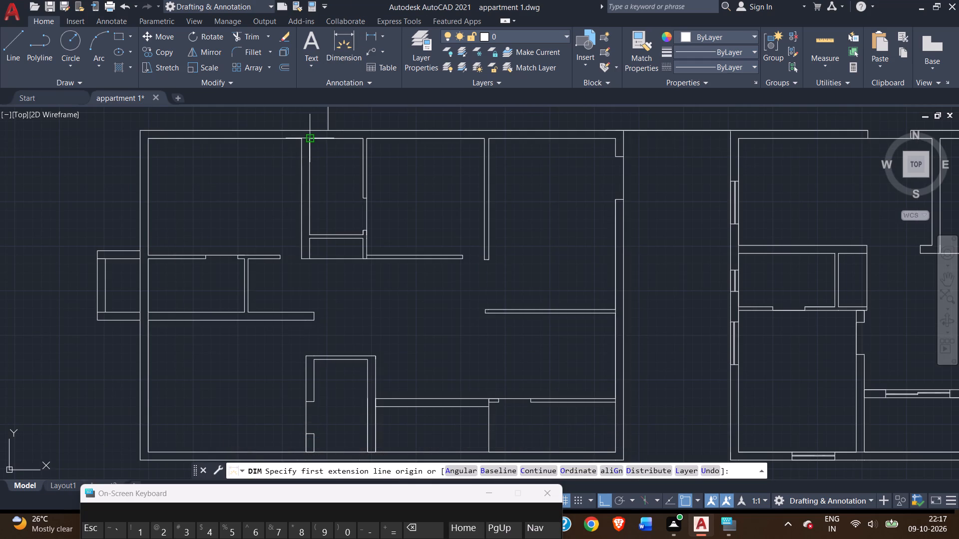
click(313, 141)
scroll(306, 239, up, 3)
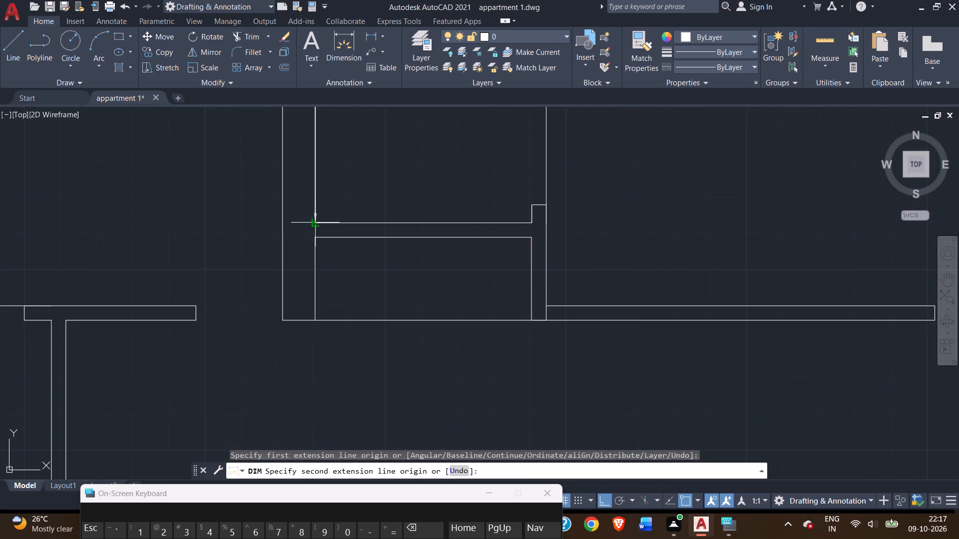
scroll(319, 224, down, 3)
middle_drag(317, 224, 318, 253)
scroll(318, 248, up, 3)
middle_drag(318, 248, 312, 346)
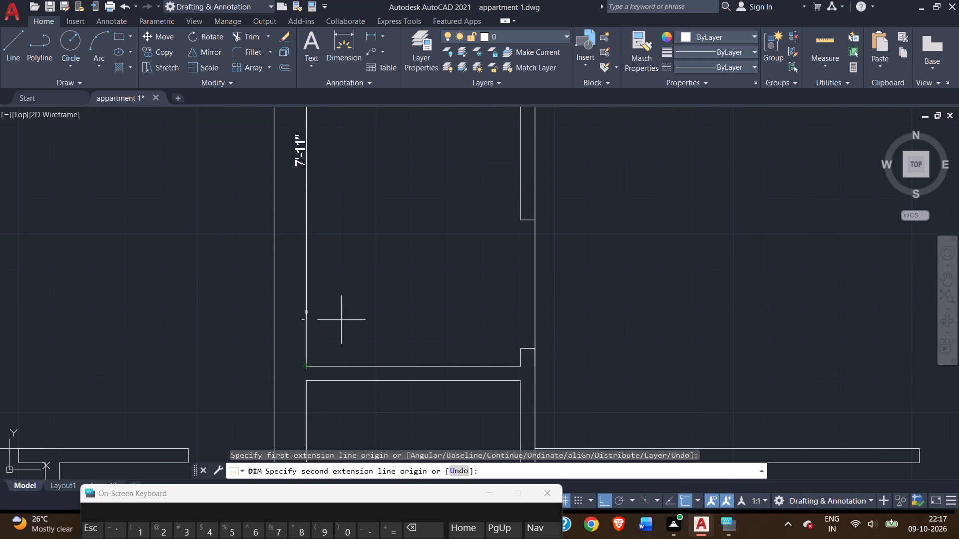
right_click(354, 291)
click(387, 300)
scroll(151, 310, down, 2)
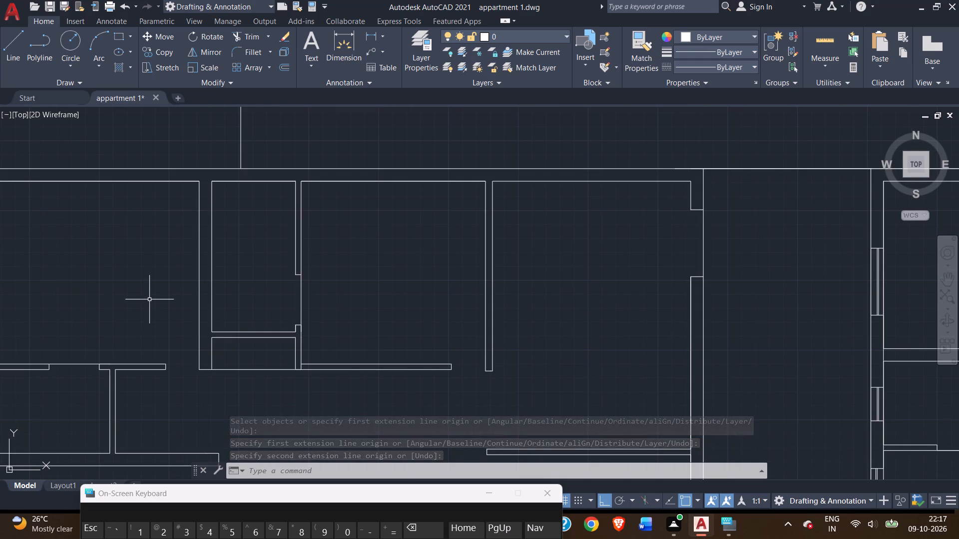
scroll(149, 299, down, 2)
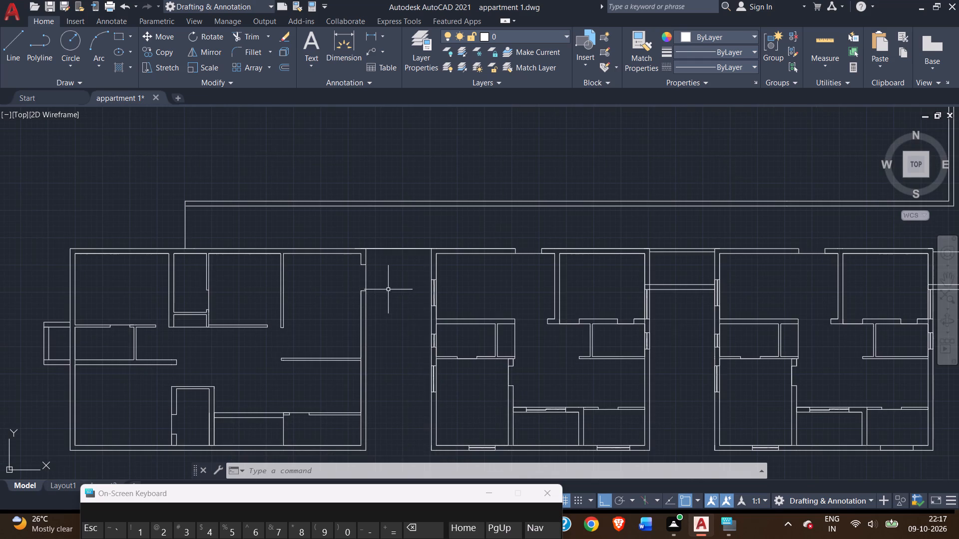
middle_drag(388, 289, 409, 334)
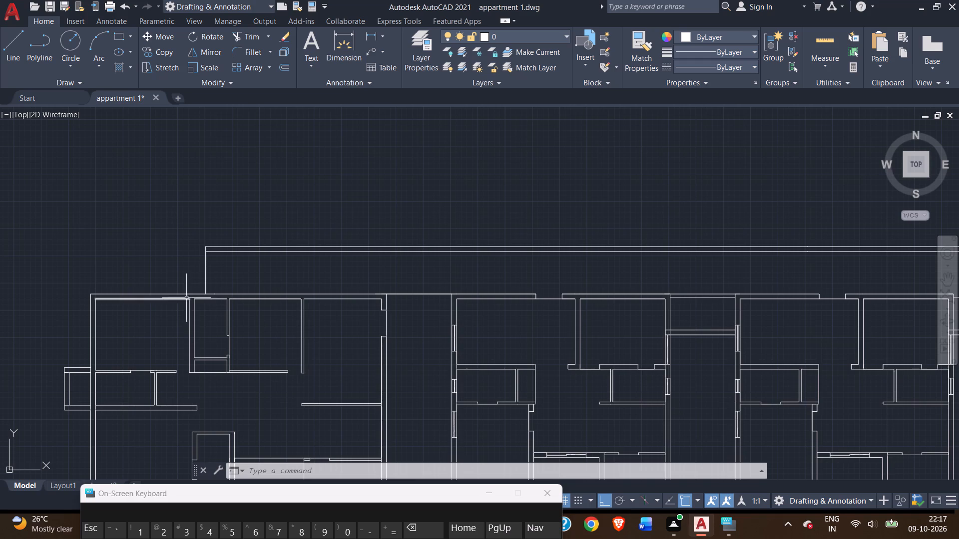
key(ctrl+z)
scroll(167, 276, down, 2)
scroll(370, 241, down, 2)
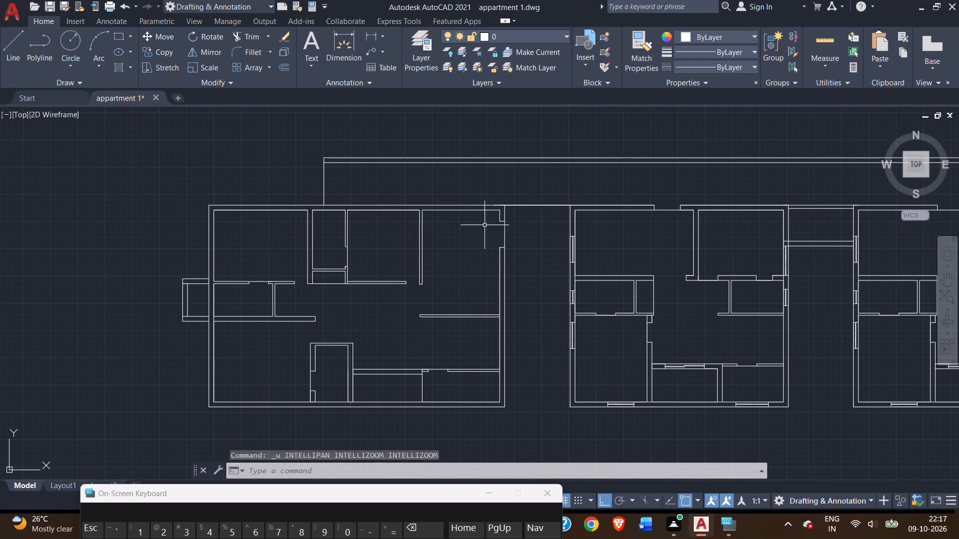
Draw a line between the west ends of the two jambs, closing the inner face of the northeast room's east opening.
click(9, 48)
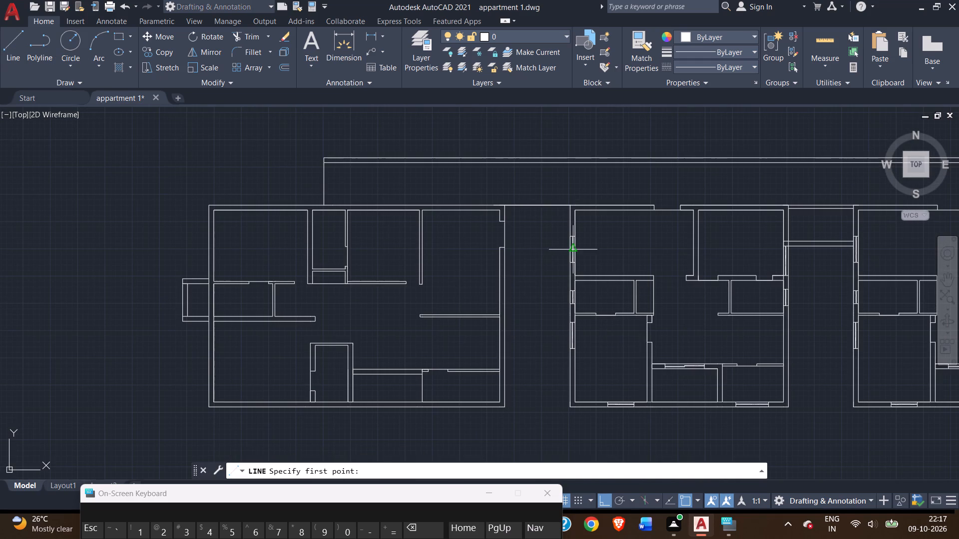
scroll(515, 228, up, 2)
click(470, 213)
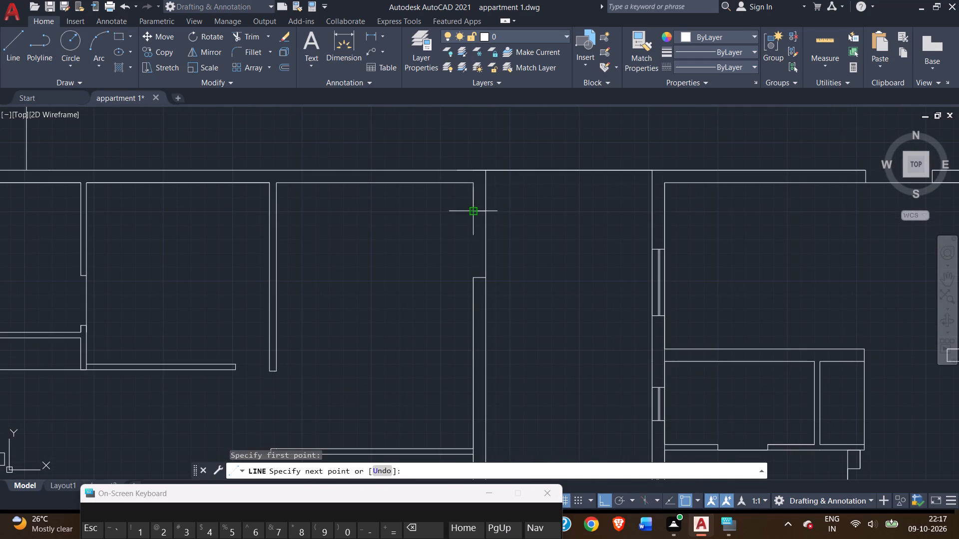
click(466, 280)
right_click(454, 272)
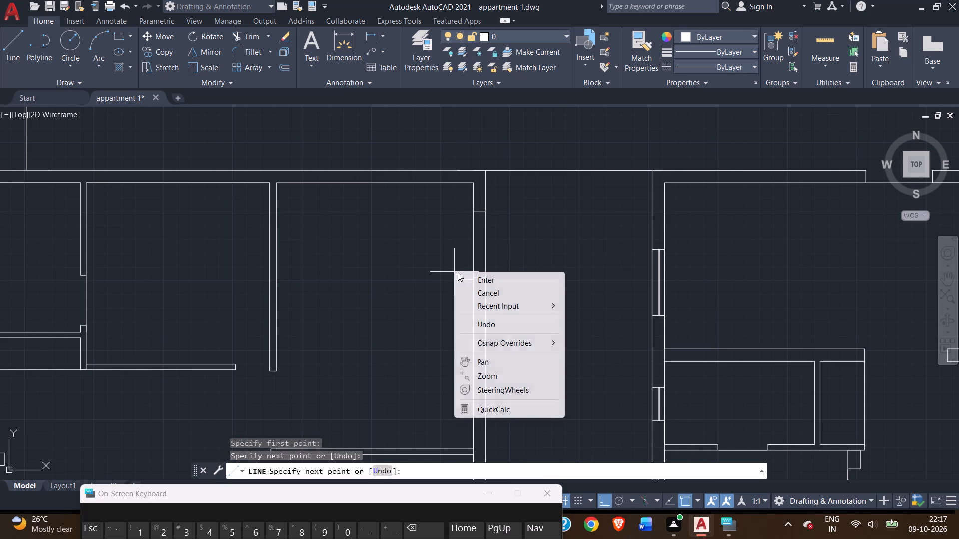
click(477, 280)
Draw a centre line through the northeast room's east opening, from the north jamb's midpoint to the south jamb's midpoint.
scroll(463, 247, down, 2)
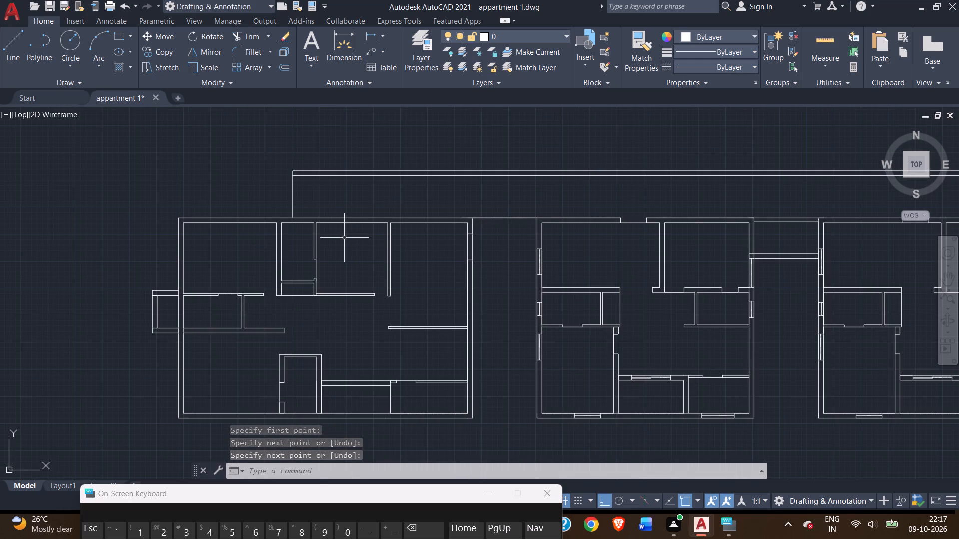
click(14, 39)
scroll(489, 251, up, 2)
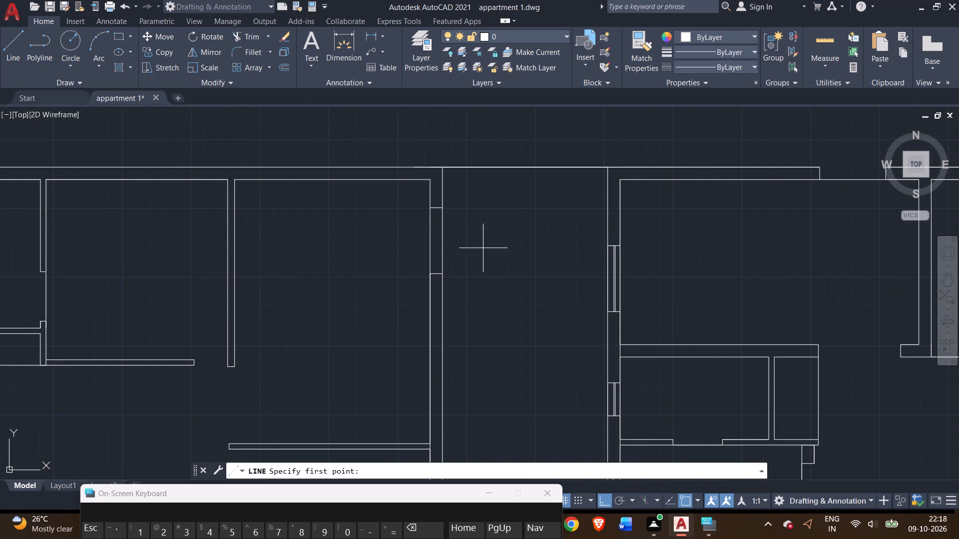
click(437, 206)
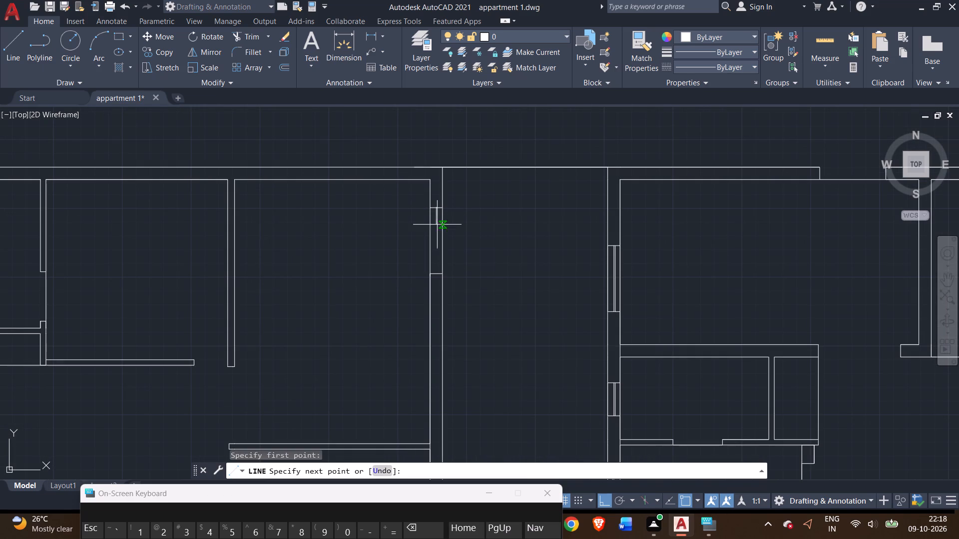
click(436, 276)
right_click(438, 276)
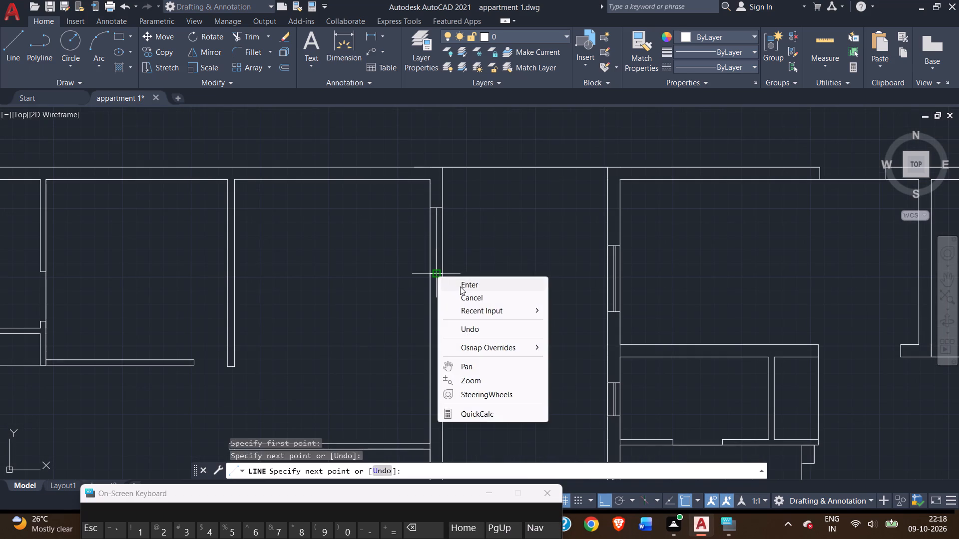
click(460, 286)
Offset the opening's centre line 1" to the east to form the double glazing line of the window.
scroll(434, 254, up, 3)
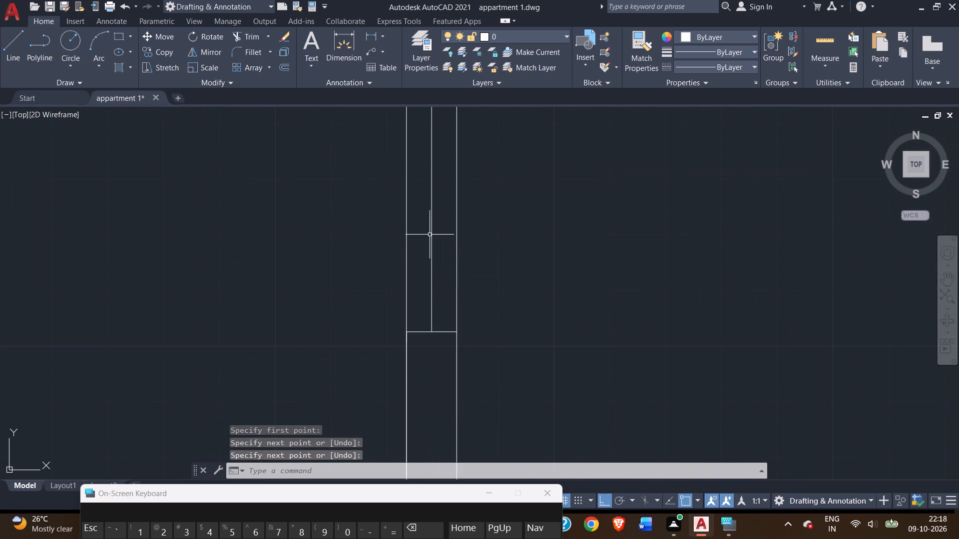
click(432, 229)
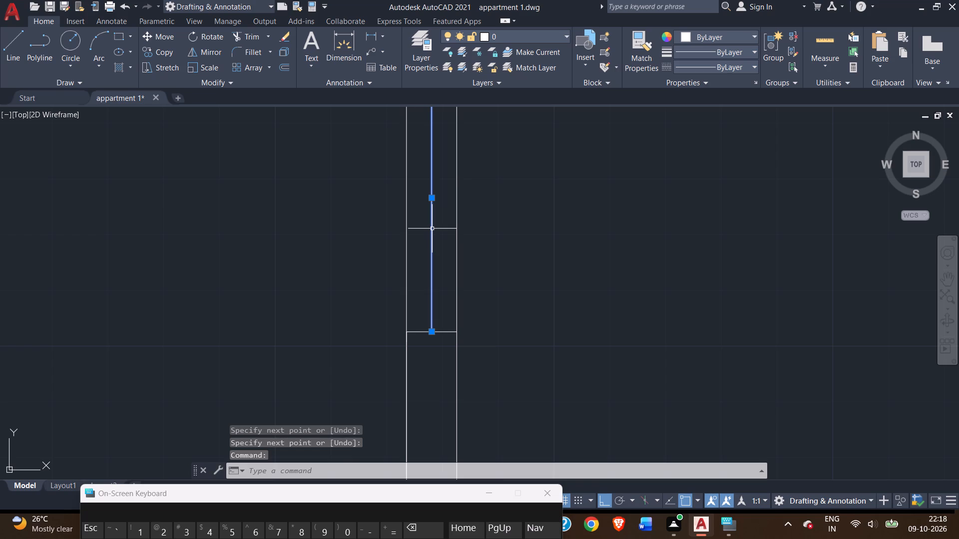
text(off)
key(Return)
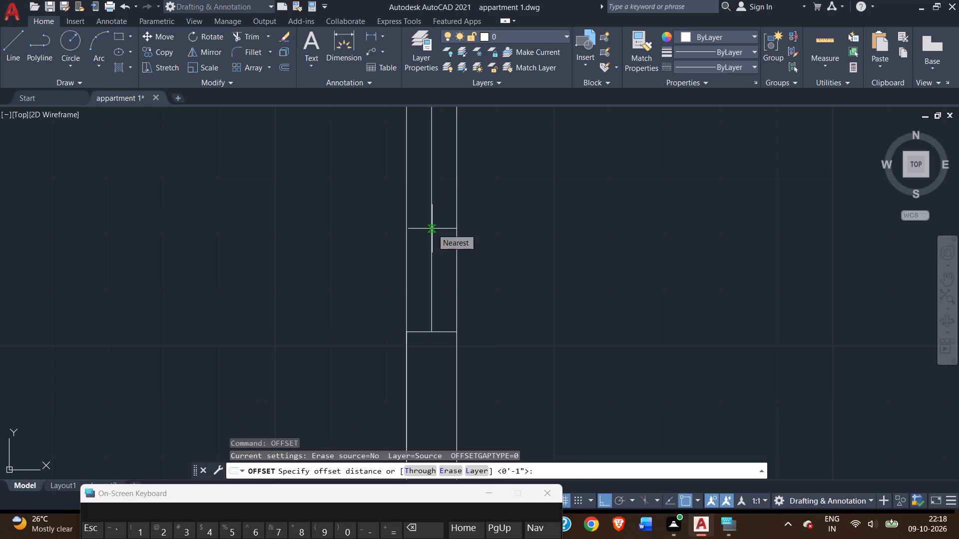
key(1)
key(shift+quotedbl)
key(Return)
key(apostrophe)
scroll(432, 237, down, 1)
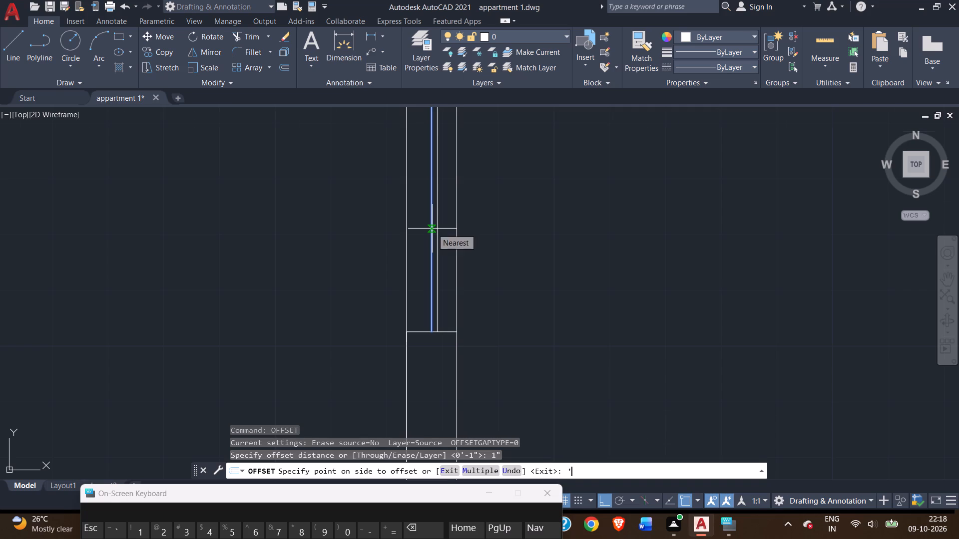
click(424, 243)
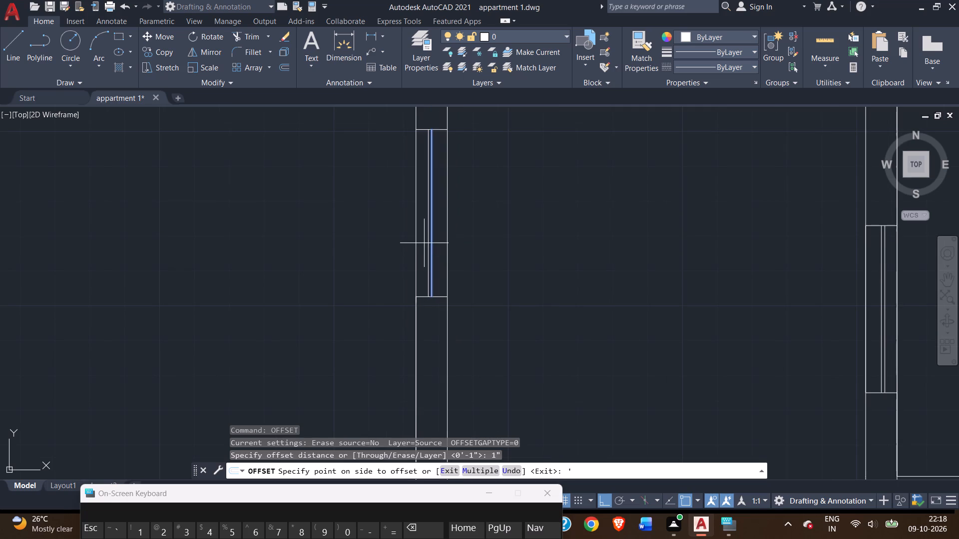
right_click(313, 244)
click(330, 255)
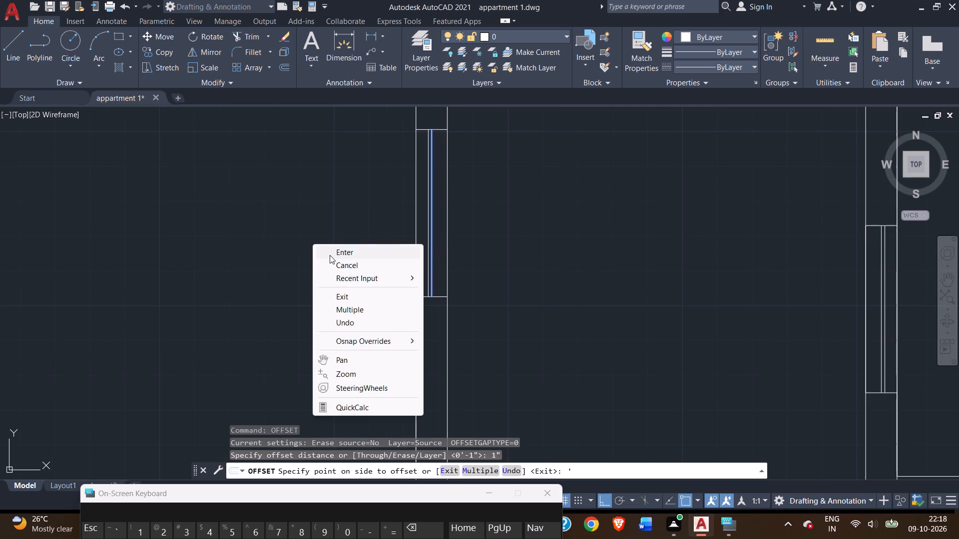
scroll(329, 254, down, 4)
click(365, 191)
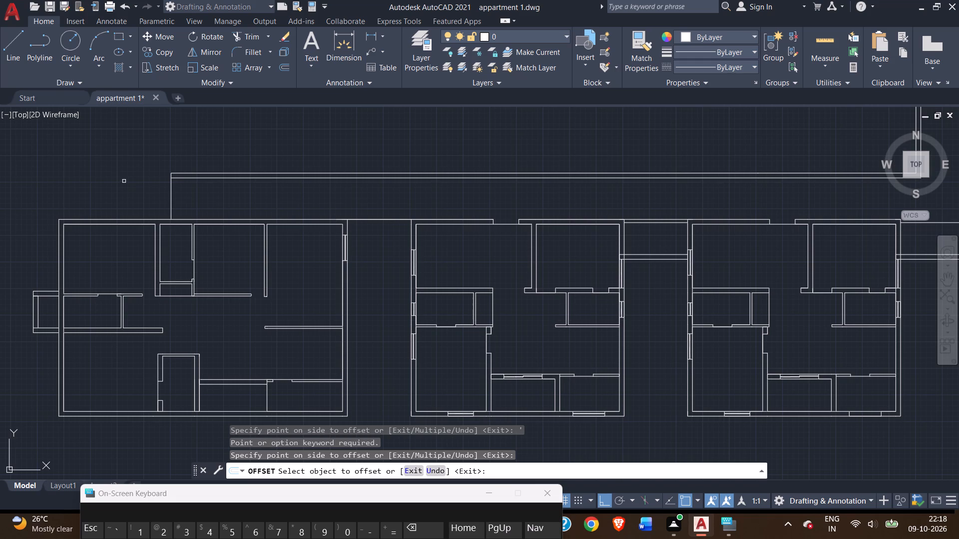
middle_click(179, 192)
right_click(145, 179)
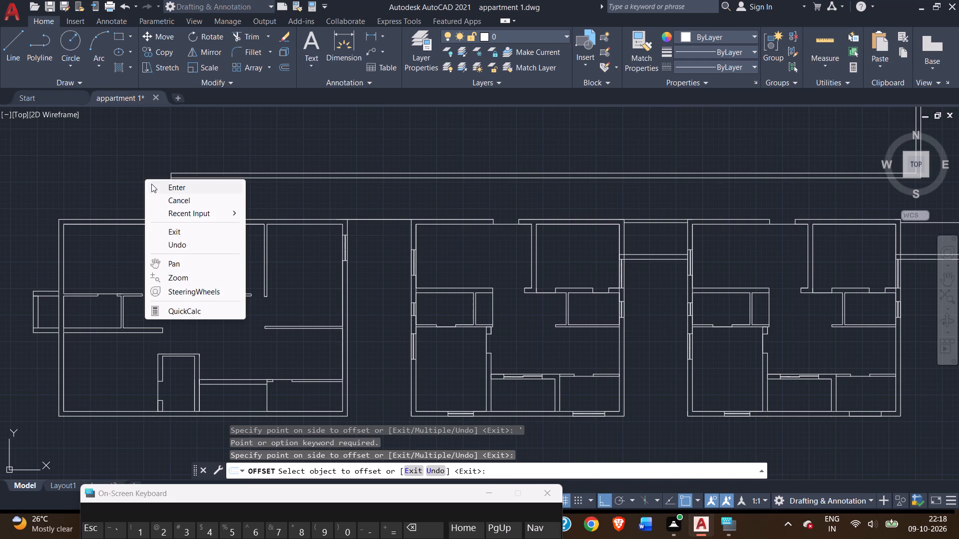
click(157, 187)
Outline a 4' opening in the northeast room's north wall, drawing both jamb lines between the inner and outer wall faces.
click(13, 35)
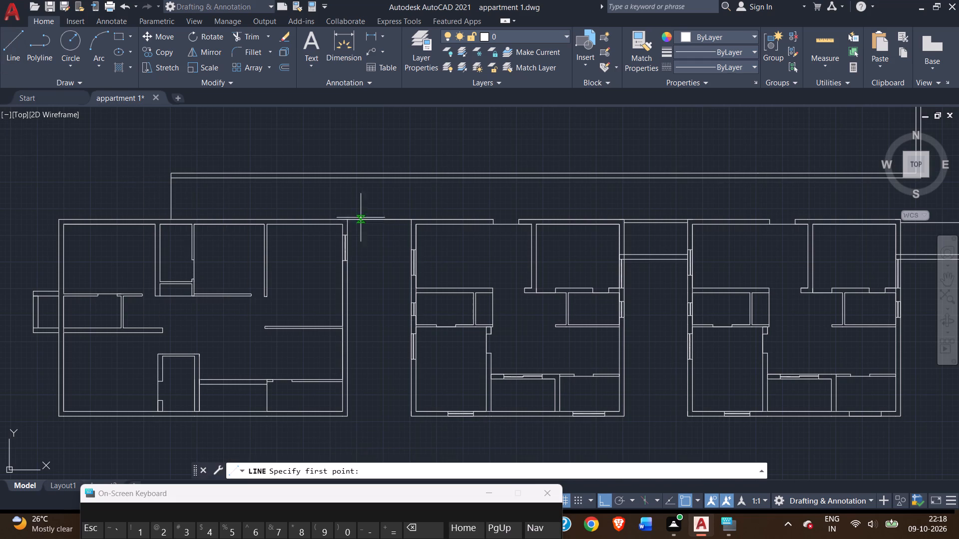
scroll(351, 236, up, 3)
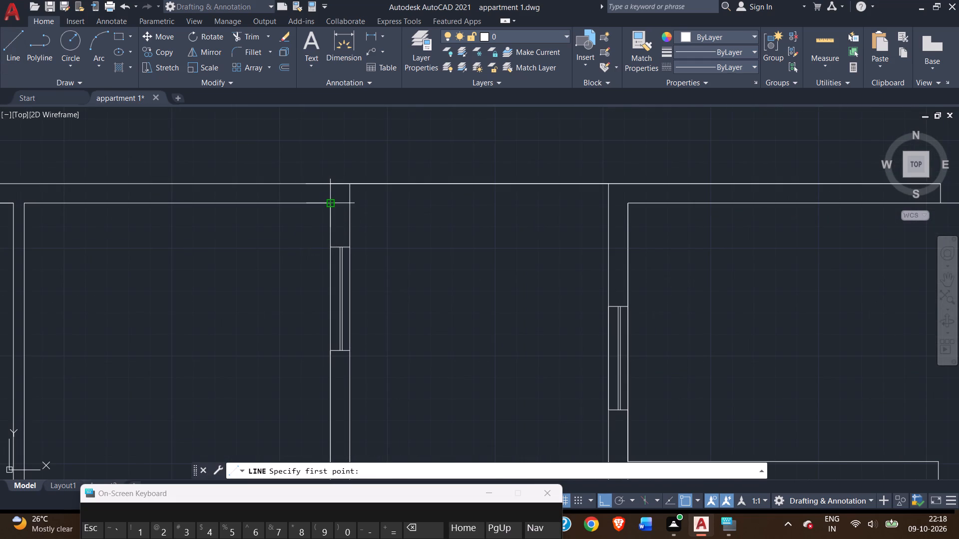
click(328, 207)
click(284, 203)
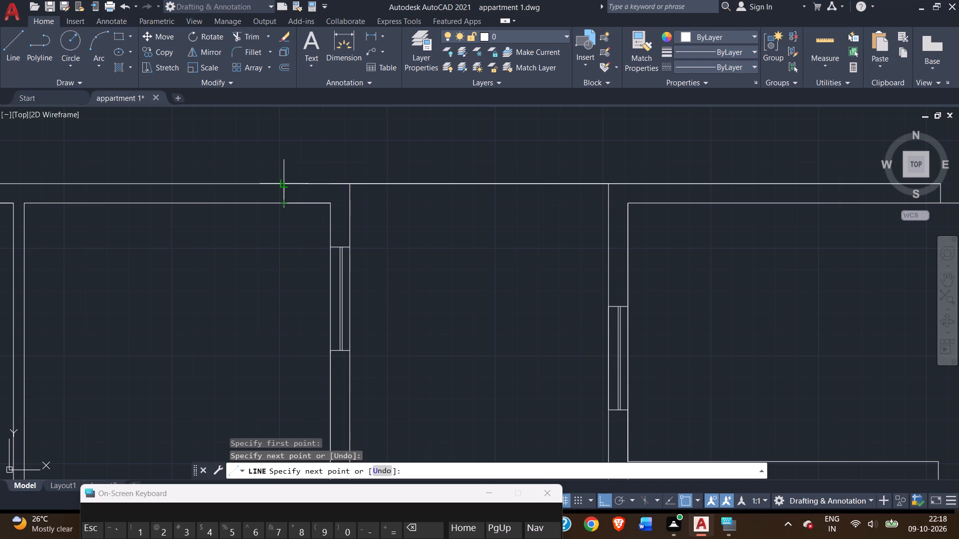
click(287, 180)
text(4')
key(Return)
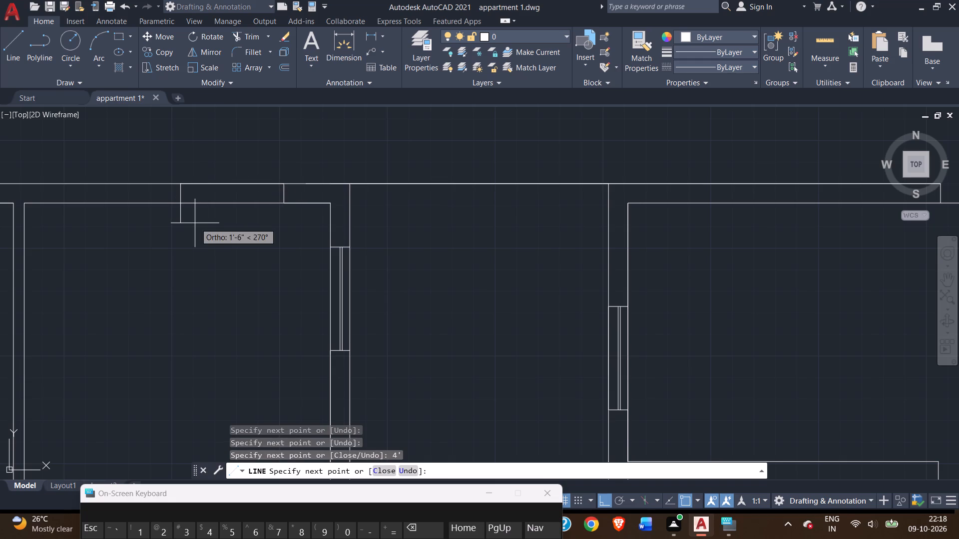
scroll(182, 201, up, 2)
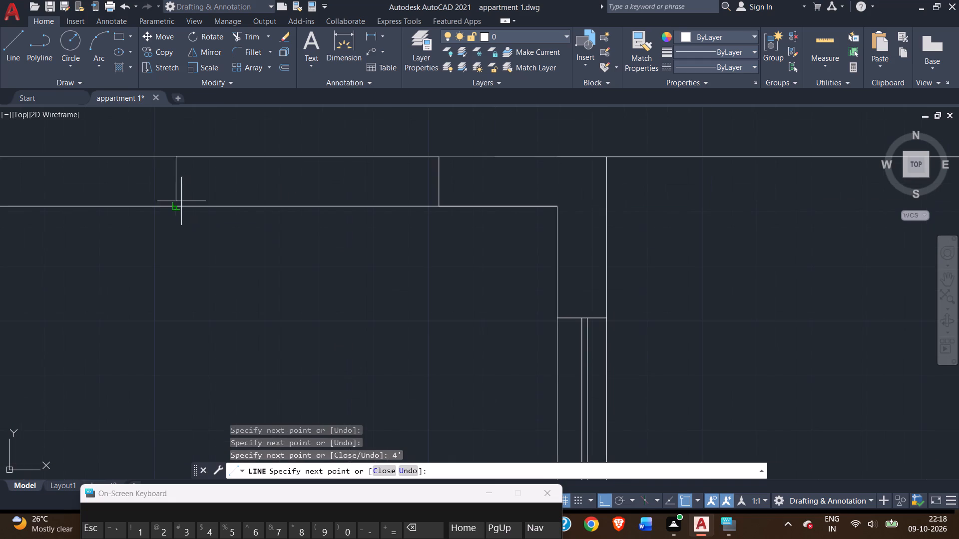
click(178, 206)
right_click(178, 206)
click(198, 215)
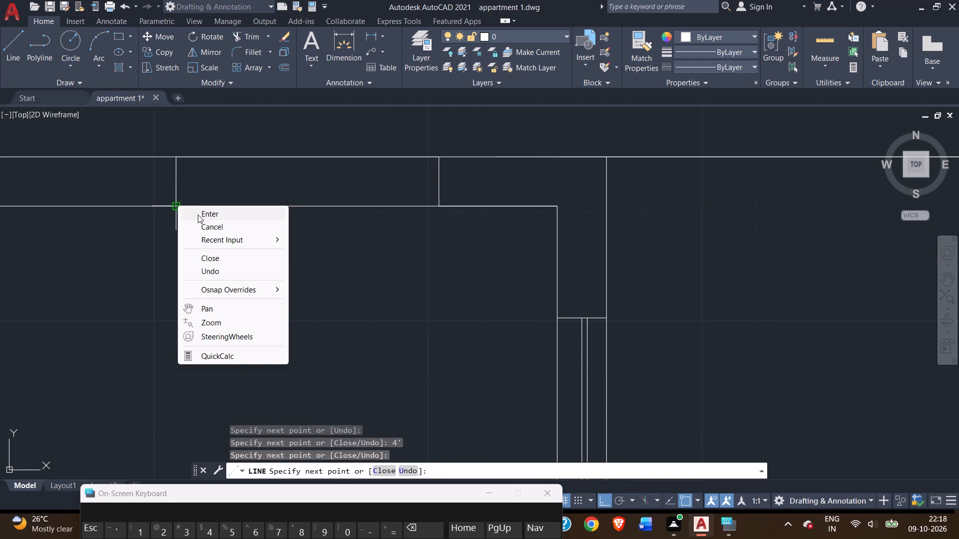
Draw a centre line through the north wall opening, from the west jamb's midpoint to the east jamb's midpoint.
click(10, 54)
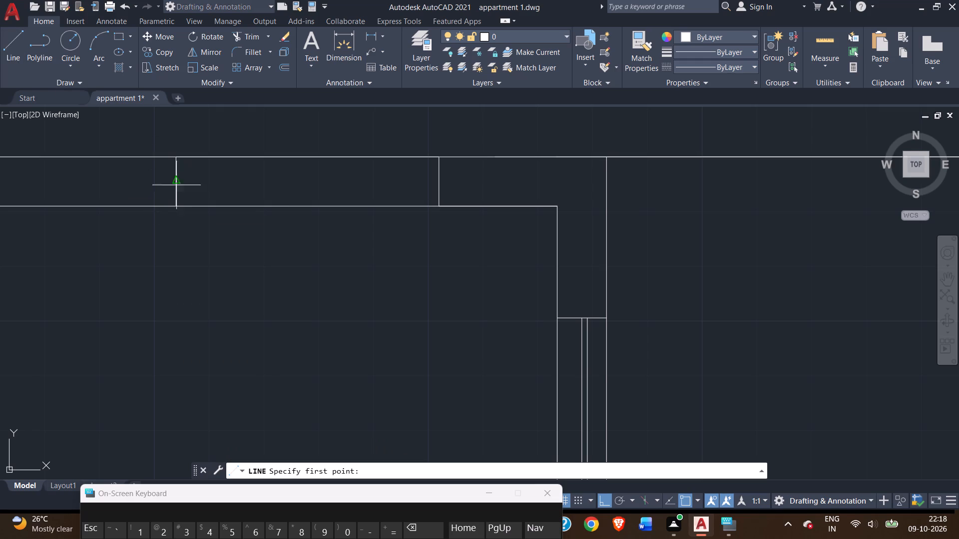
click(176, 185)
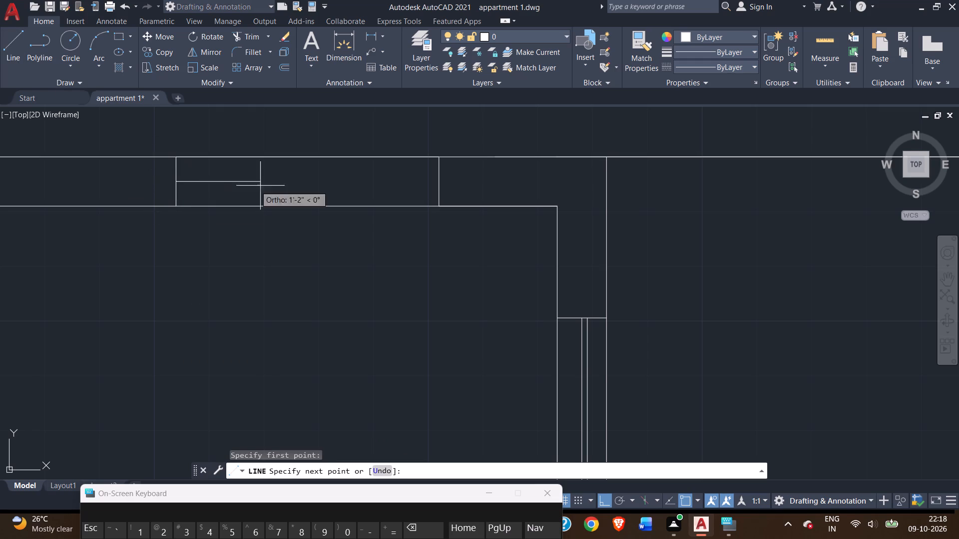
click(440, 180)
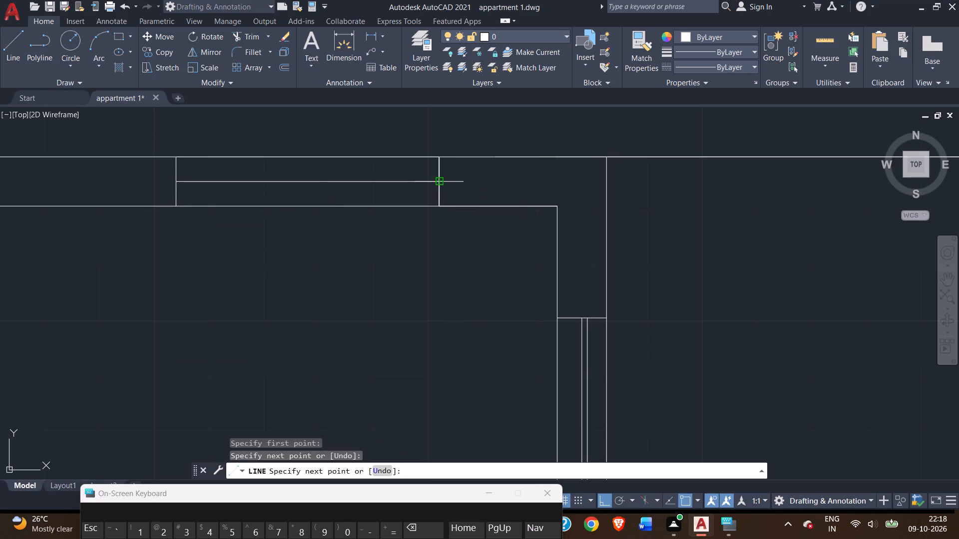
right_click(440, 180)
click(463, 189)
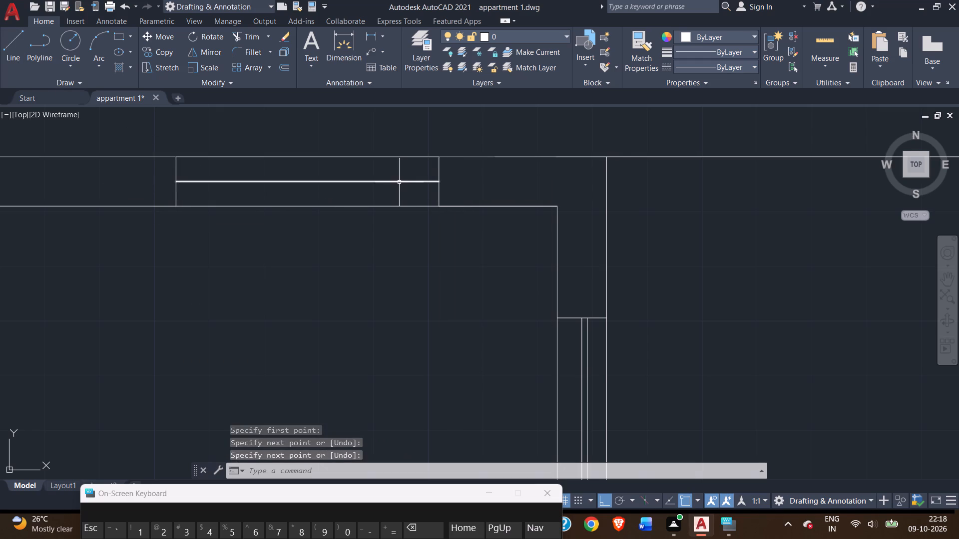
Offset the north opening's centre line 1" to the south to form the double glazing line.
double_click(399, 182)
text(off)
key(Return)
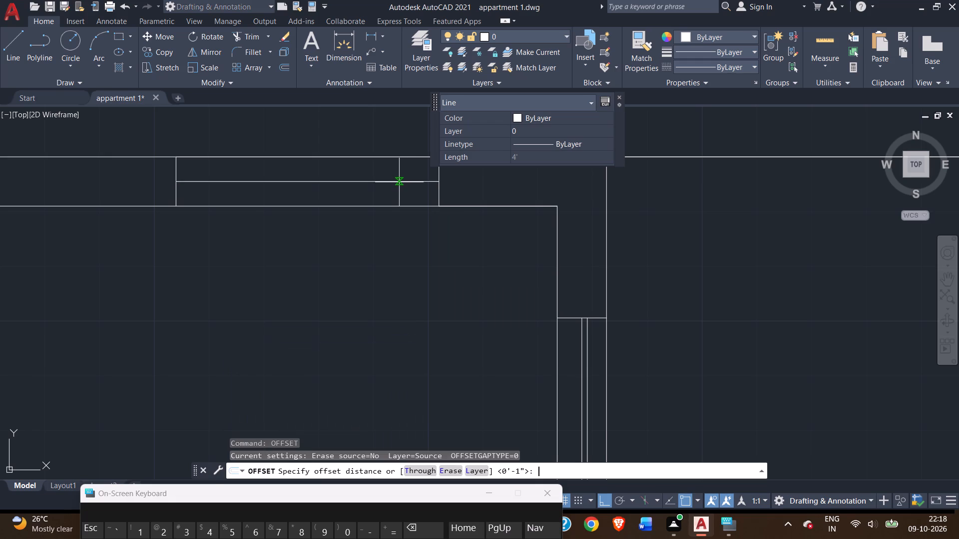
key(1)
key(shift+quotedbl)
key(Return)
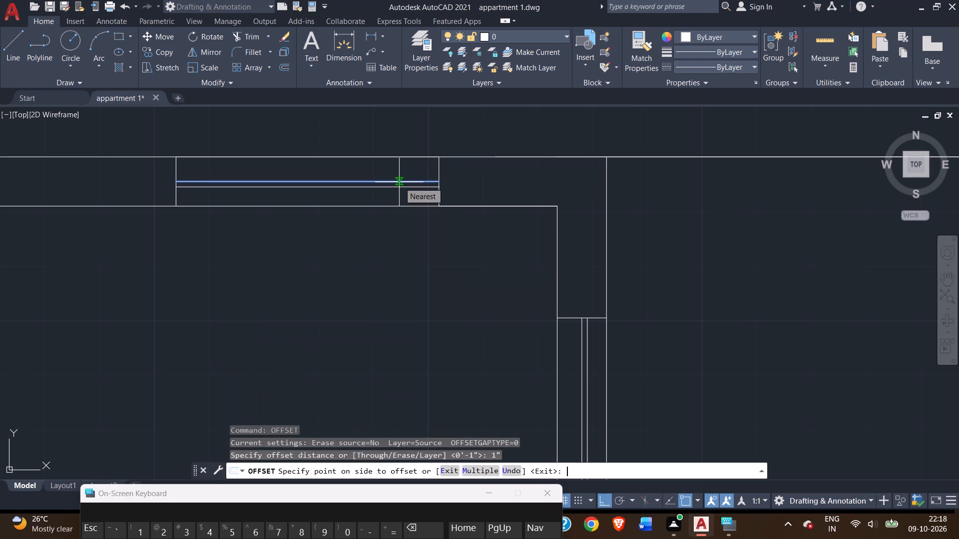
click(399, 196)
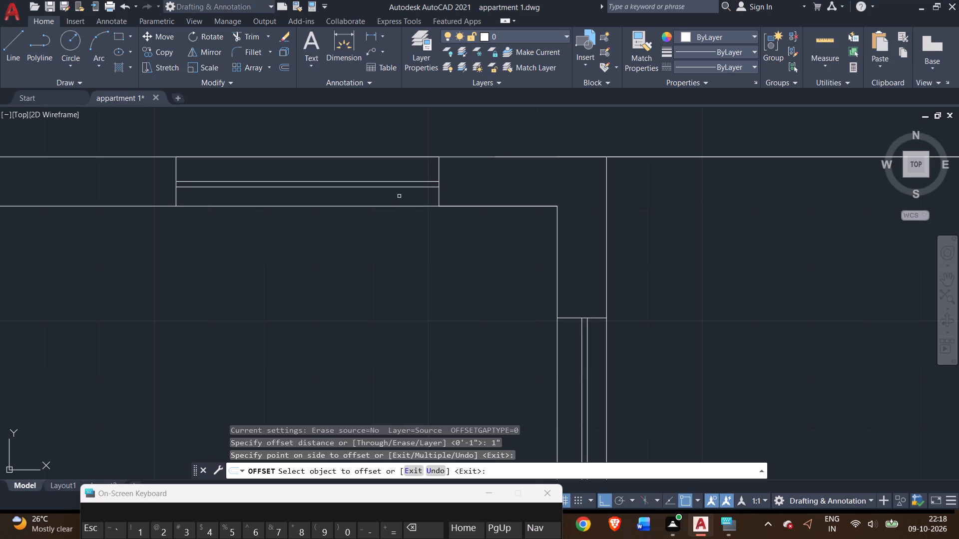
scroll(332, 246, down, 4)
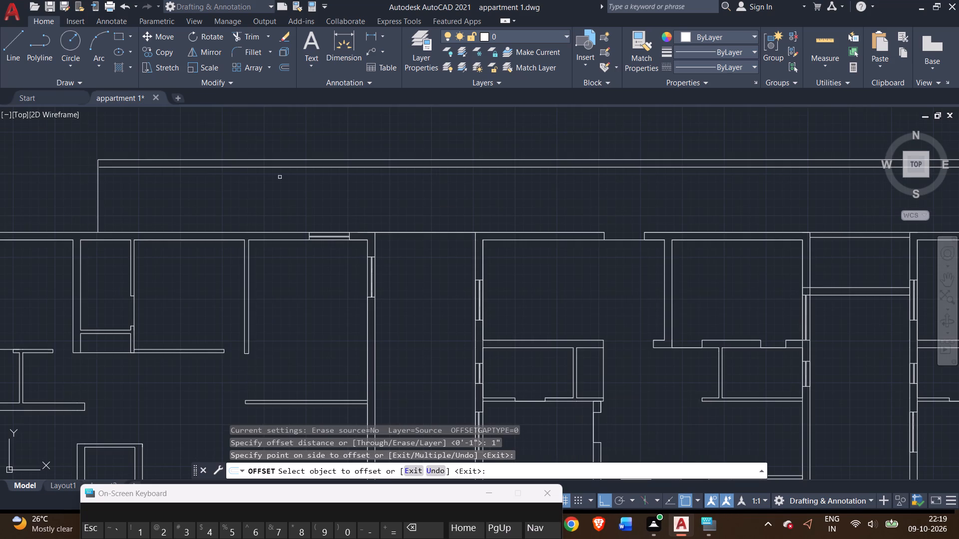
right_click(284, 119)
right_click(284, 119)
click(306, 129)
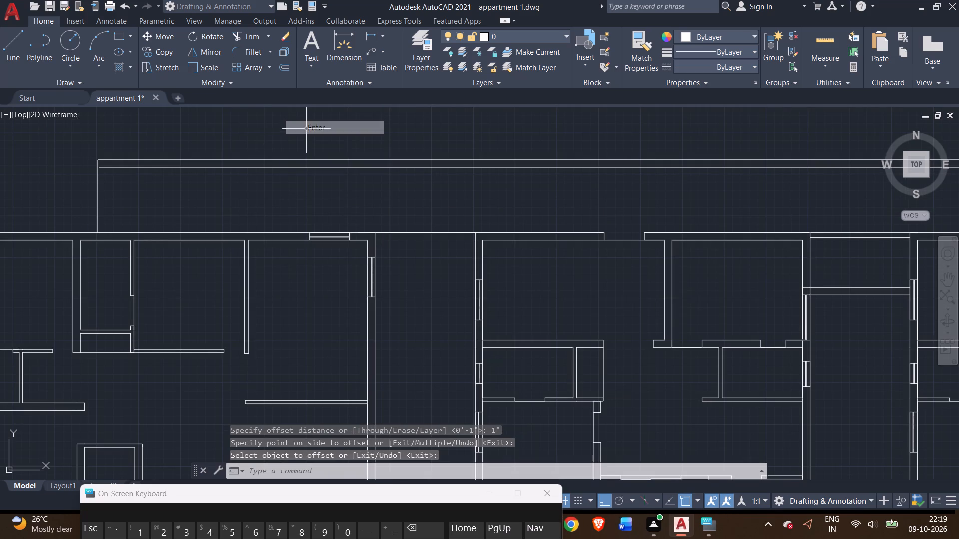
Trim away the inner wall line and both glazing lines between the jambs of the northeast room's north wall opening.
scroll(306, 129, down, 3)
middle_drag(201, 154, 225, 271)
scroll(411, 246, up, 2)
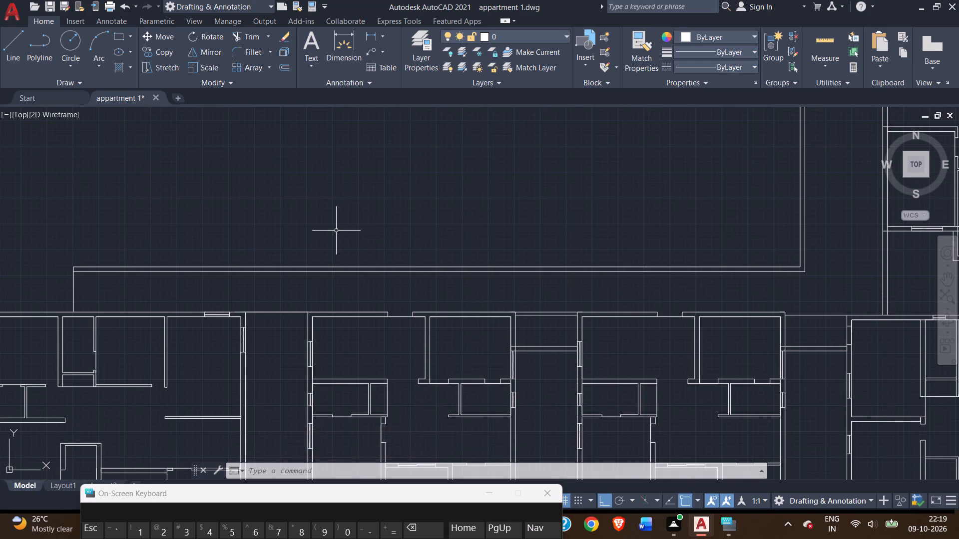
scroll(209, 318, up, 4)
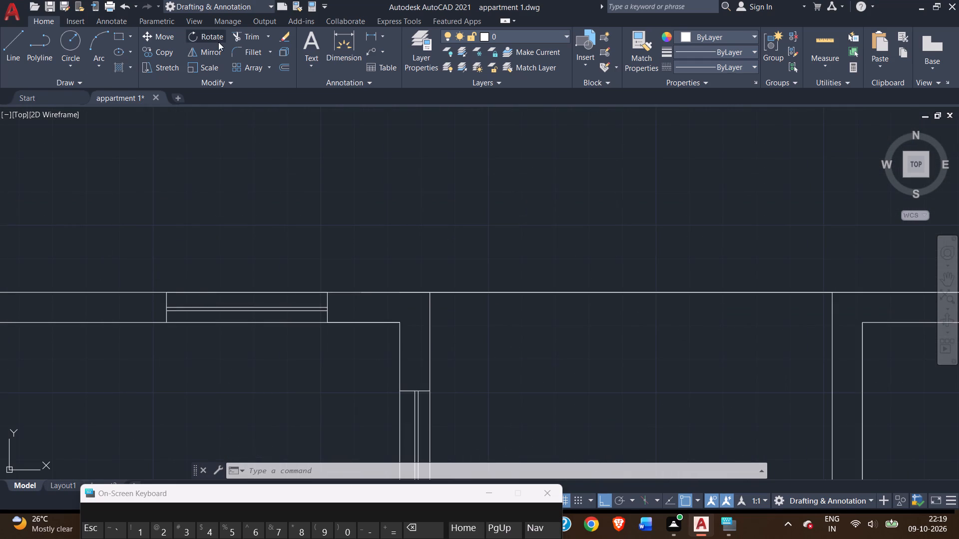
click(248, 42)
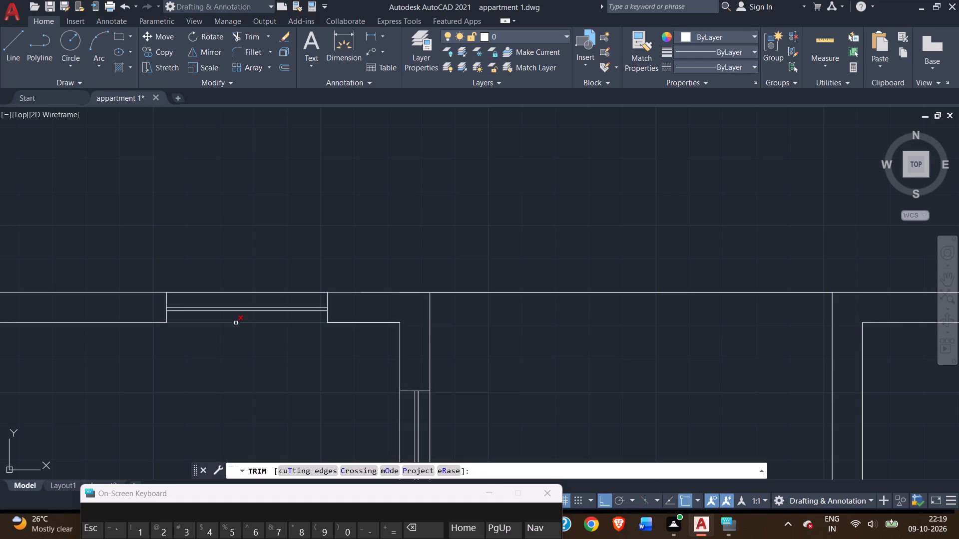
double_click(236, 323)
click(240, 311)
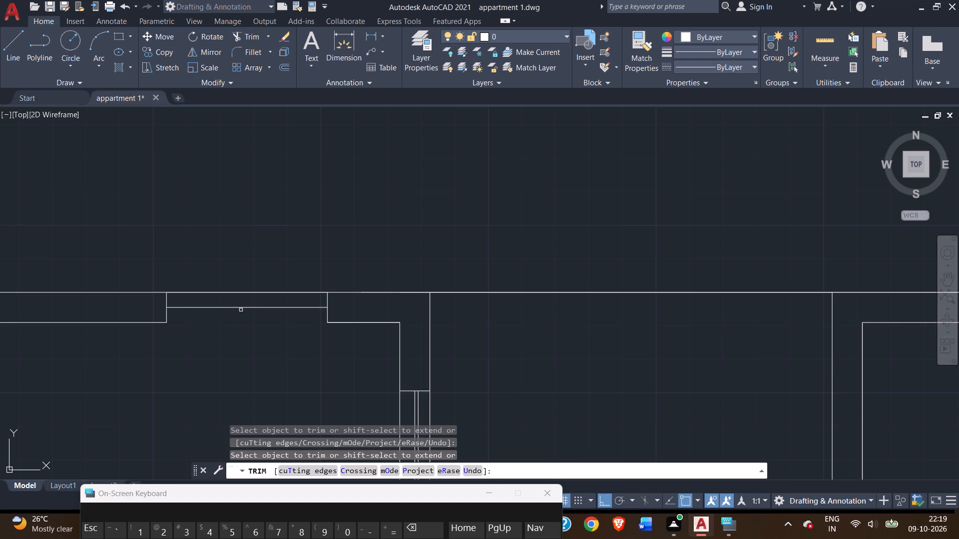
double_click(242, 308)
scroll(237, 329, down, 4)
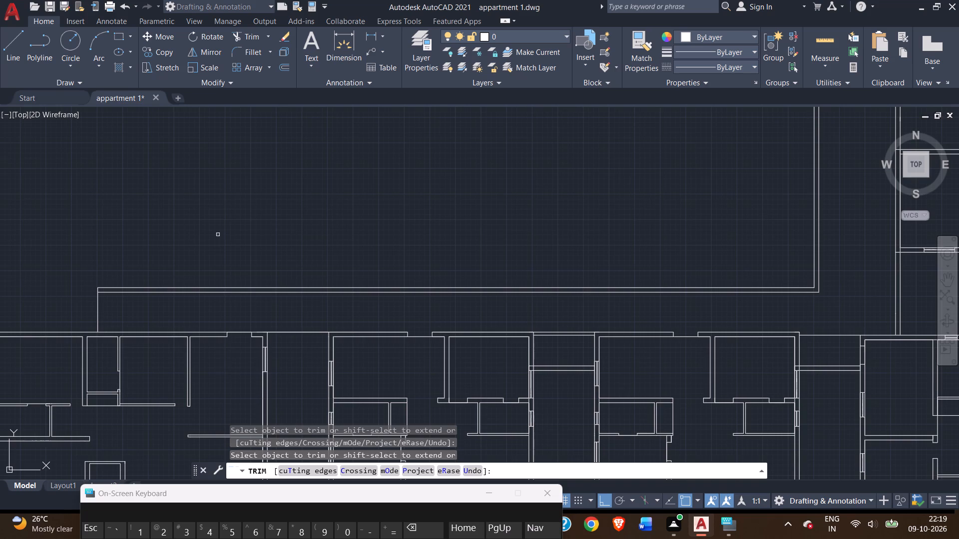
right_click(219, 215)
click(238, 226)
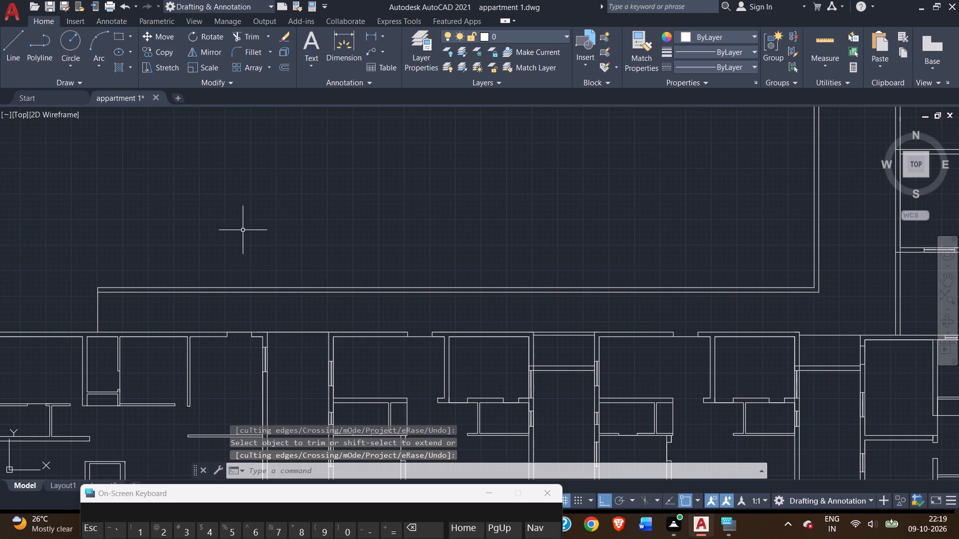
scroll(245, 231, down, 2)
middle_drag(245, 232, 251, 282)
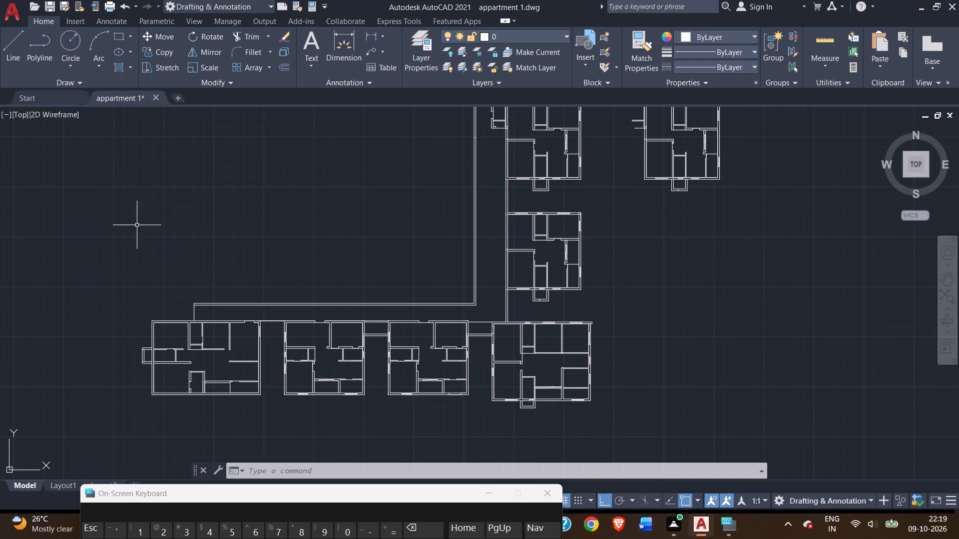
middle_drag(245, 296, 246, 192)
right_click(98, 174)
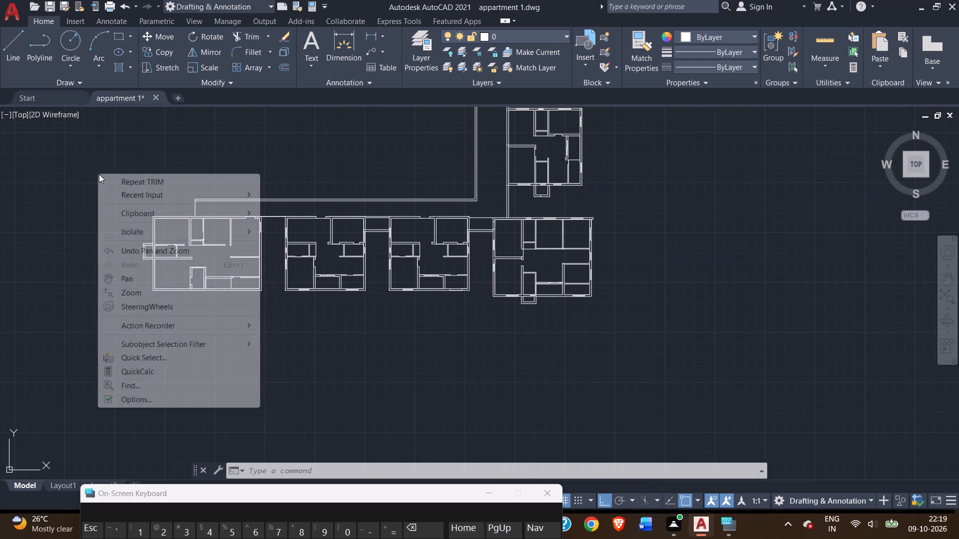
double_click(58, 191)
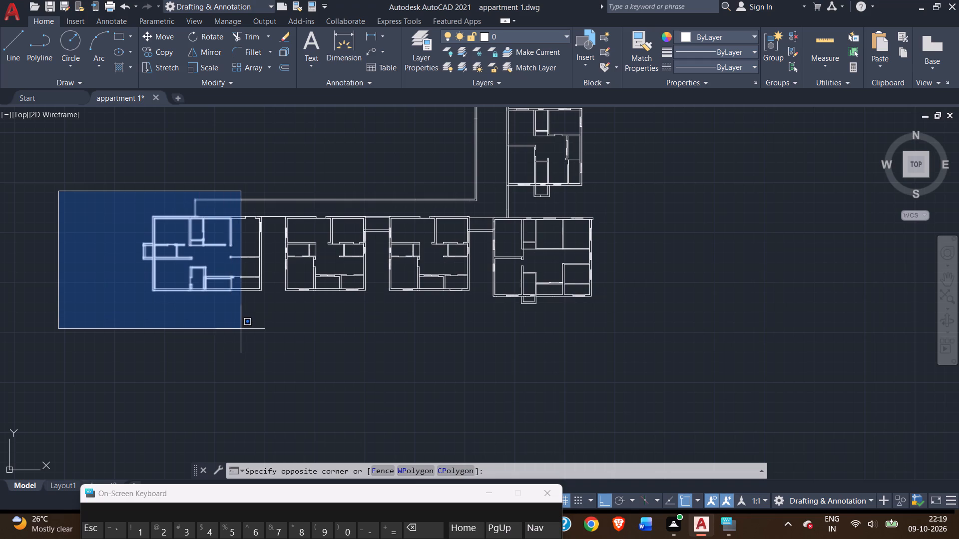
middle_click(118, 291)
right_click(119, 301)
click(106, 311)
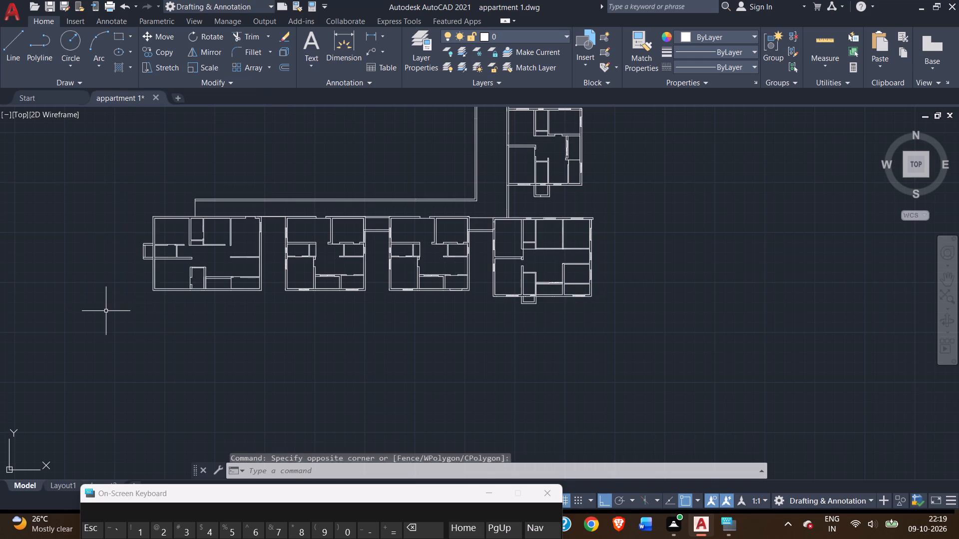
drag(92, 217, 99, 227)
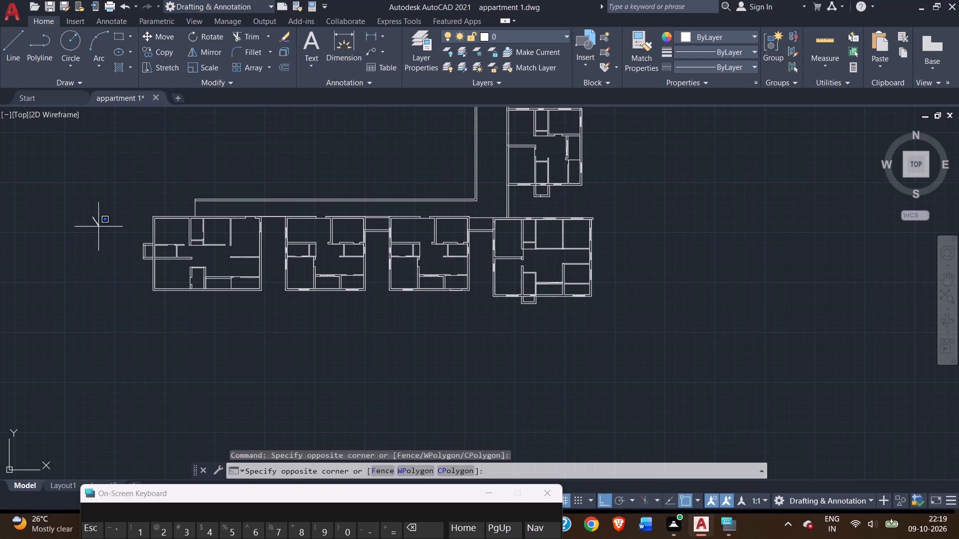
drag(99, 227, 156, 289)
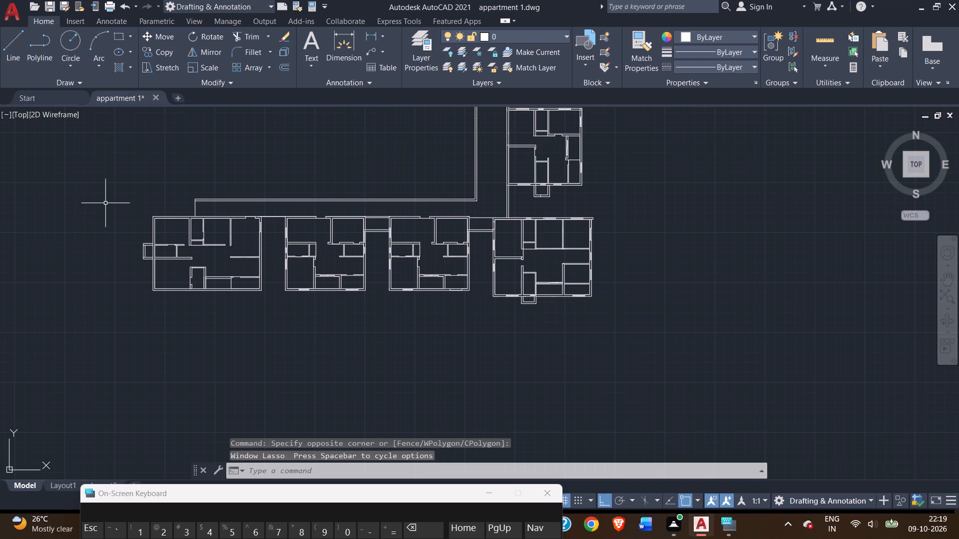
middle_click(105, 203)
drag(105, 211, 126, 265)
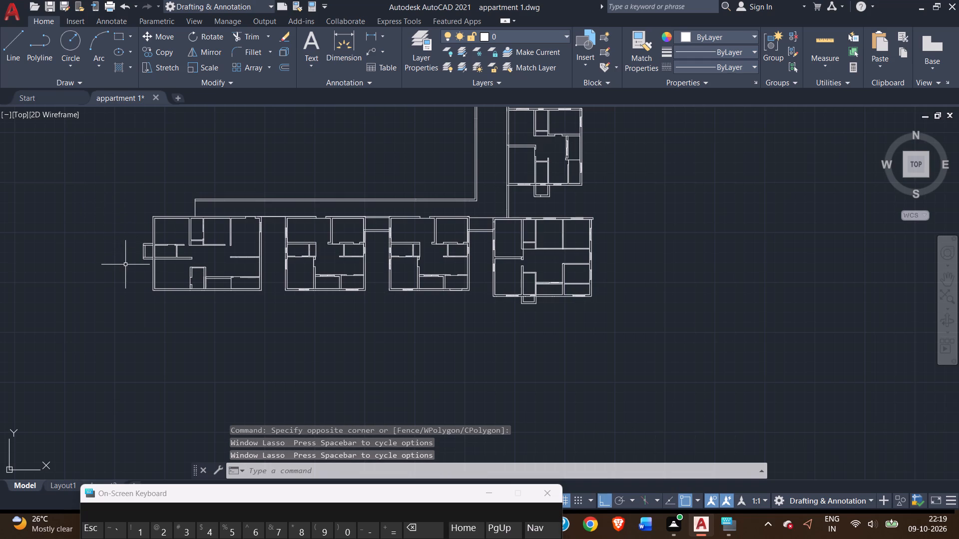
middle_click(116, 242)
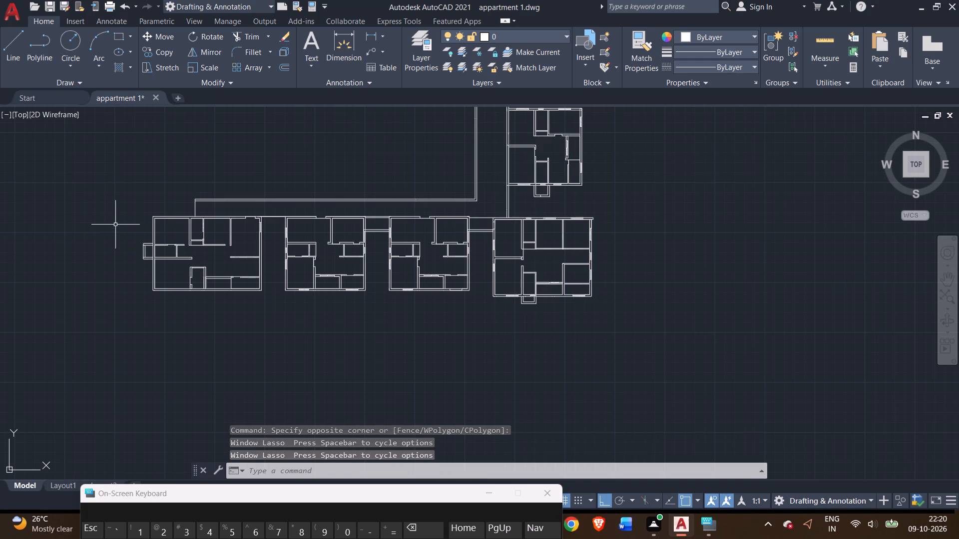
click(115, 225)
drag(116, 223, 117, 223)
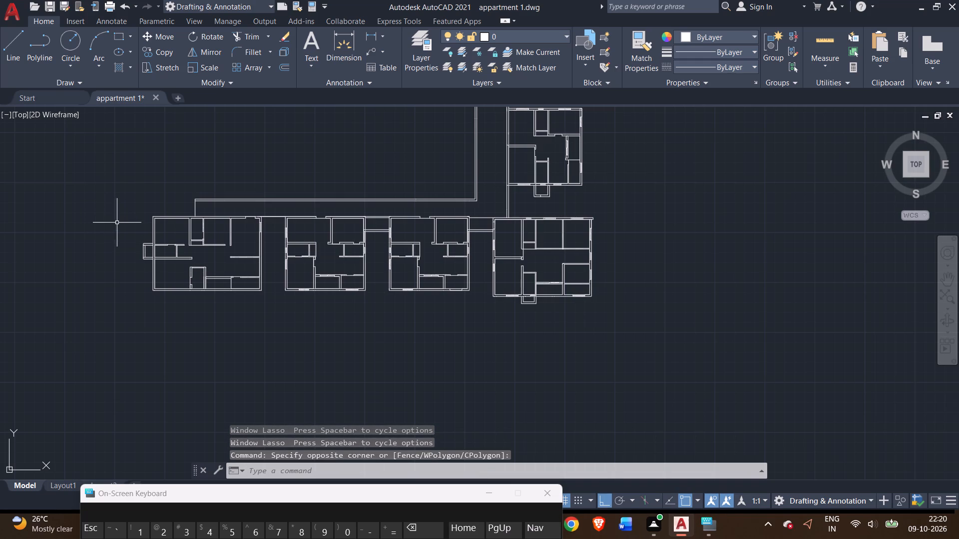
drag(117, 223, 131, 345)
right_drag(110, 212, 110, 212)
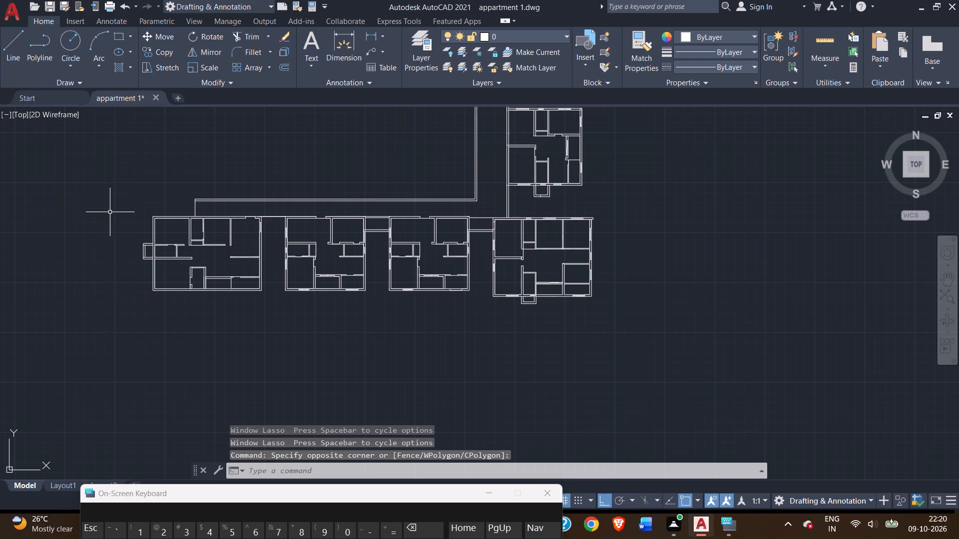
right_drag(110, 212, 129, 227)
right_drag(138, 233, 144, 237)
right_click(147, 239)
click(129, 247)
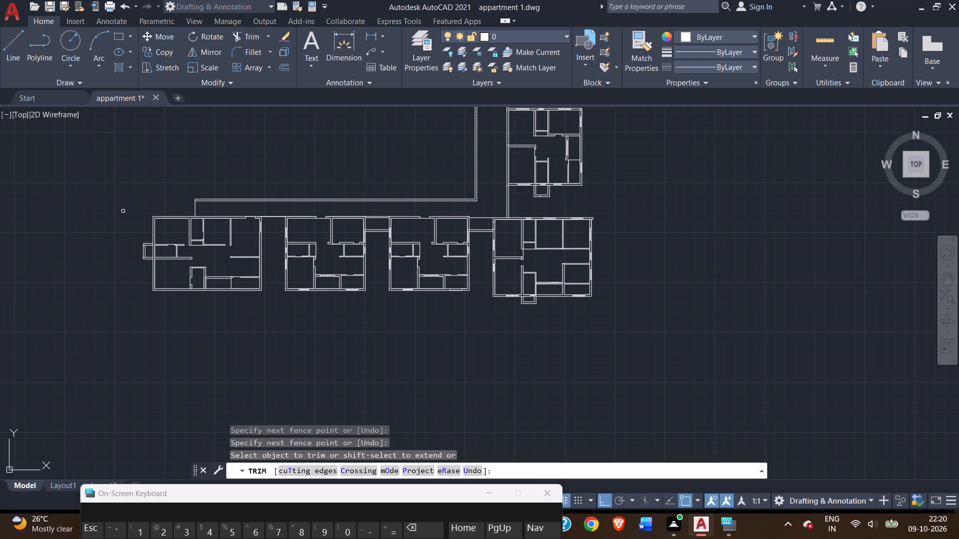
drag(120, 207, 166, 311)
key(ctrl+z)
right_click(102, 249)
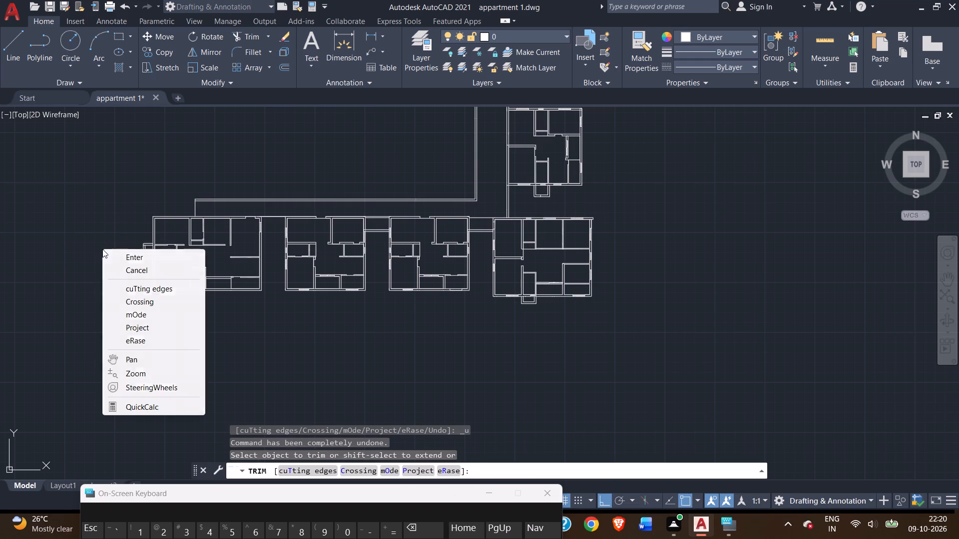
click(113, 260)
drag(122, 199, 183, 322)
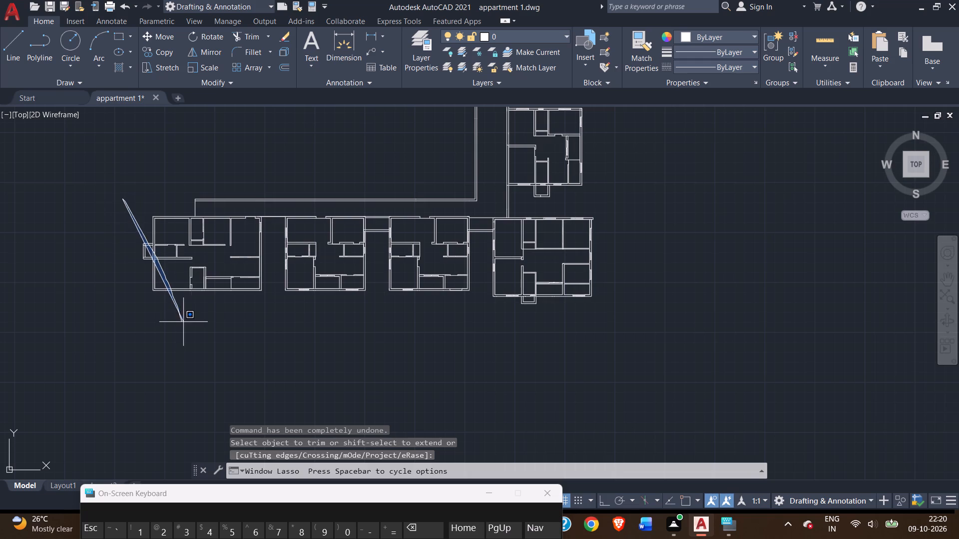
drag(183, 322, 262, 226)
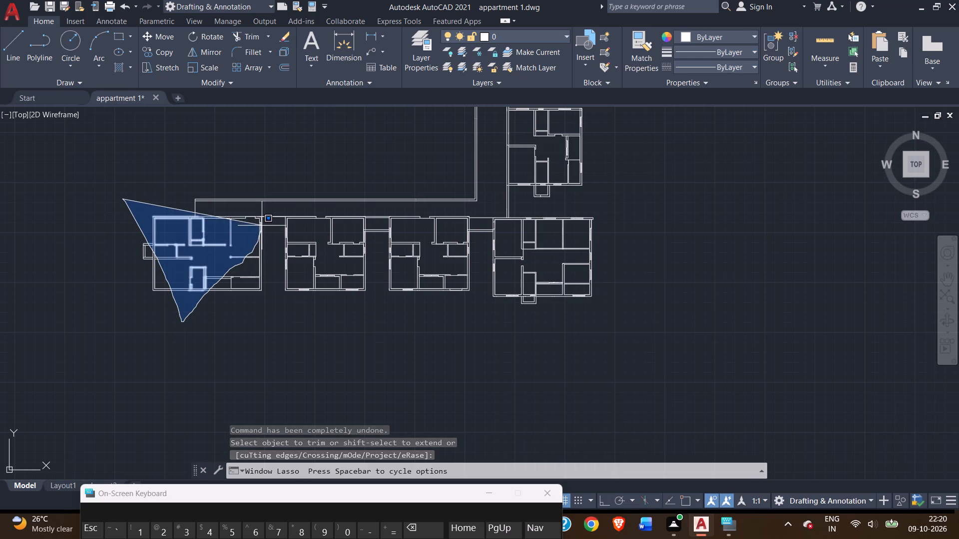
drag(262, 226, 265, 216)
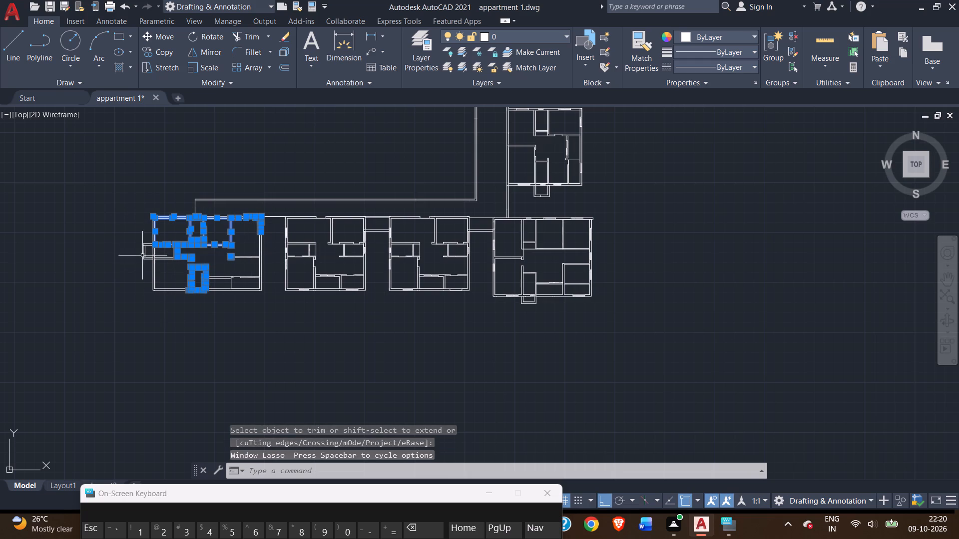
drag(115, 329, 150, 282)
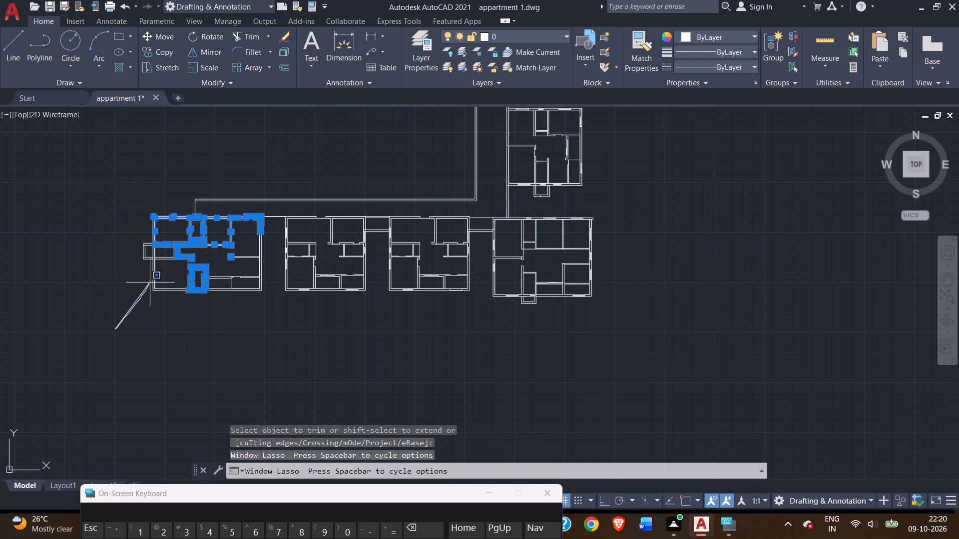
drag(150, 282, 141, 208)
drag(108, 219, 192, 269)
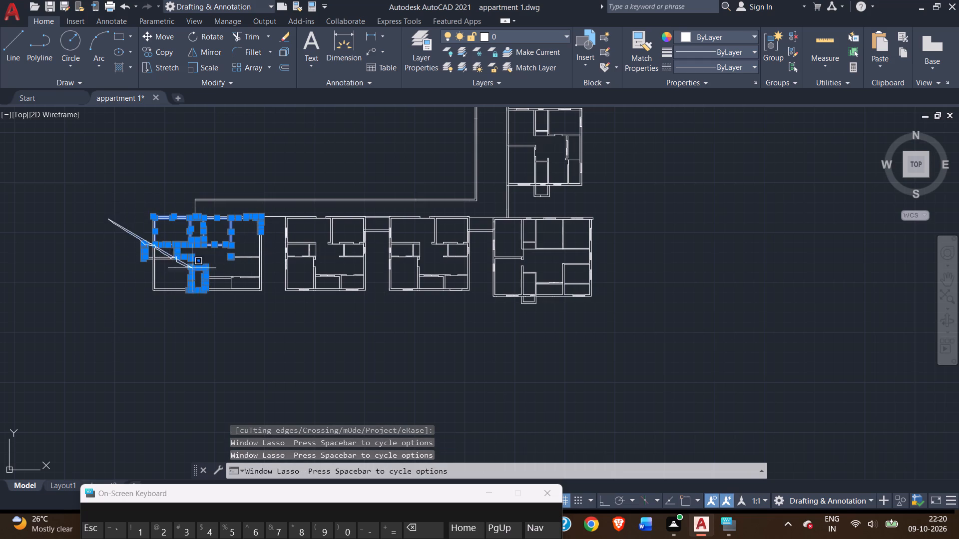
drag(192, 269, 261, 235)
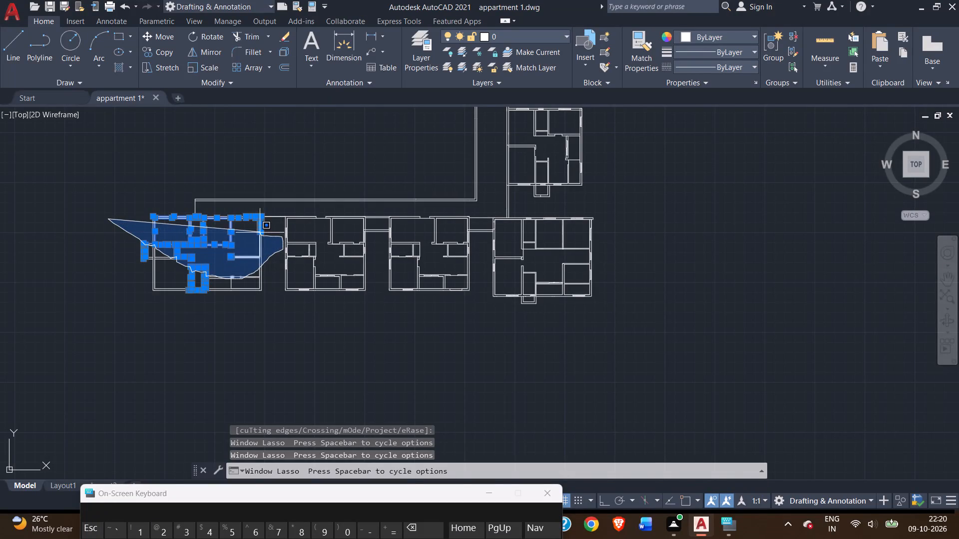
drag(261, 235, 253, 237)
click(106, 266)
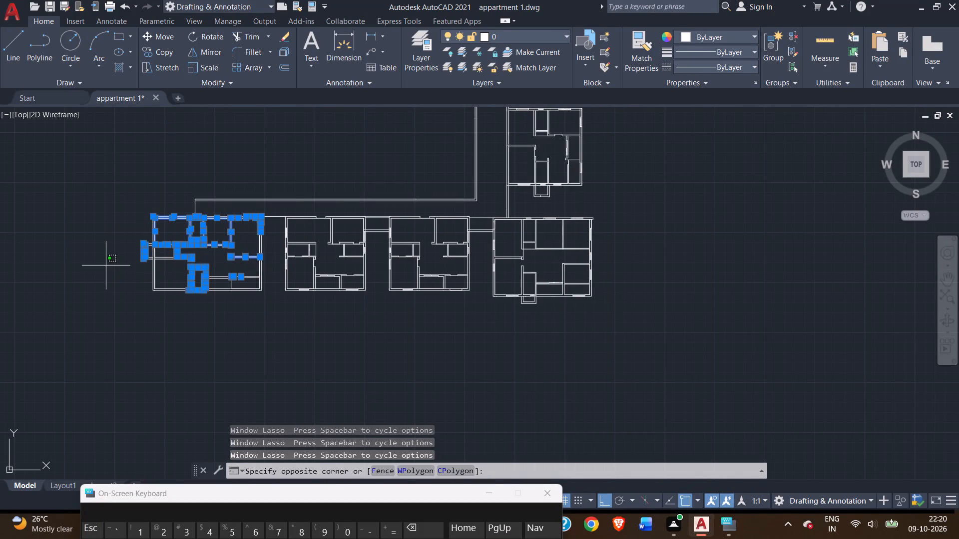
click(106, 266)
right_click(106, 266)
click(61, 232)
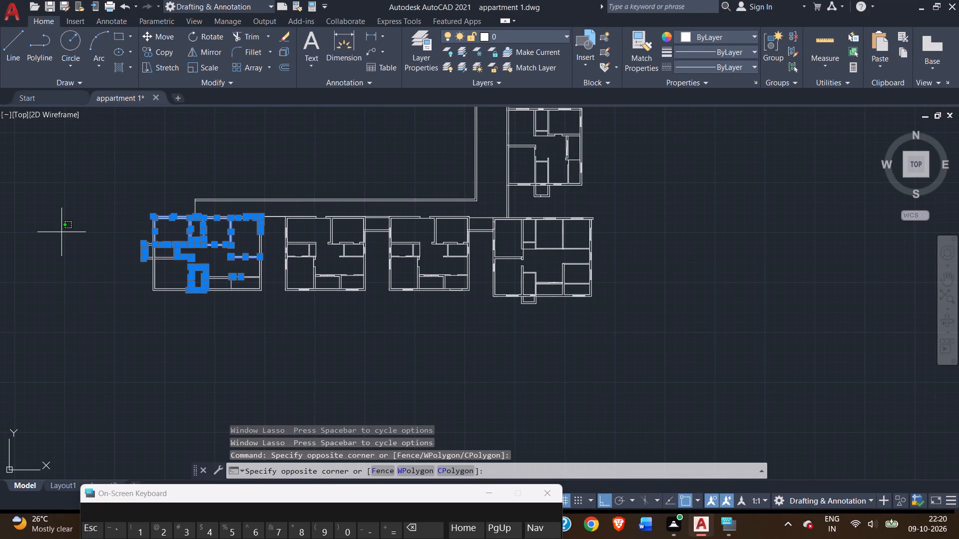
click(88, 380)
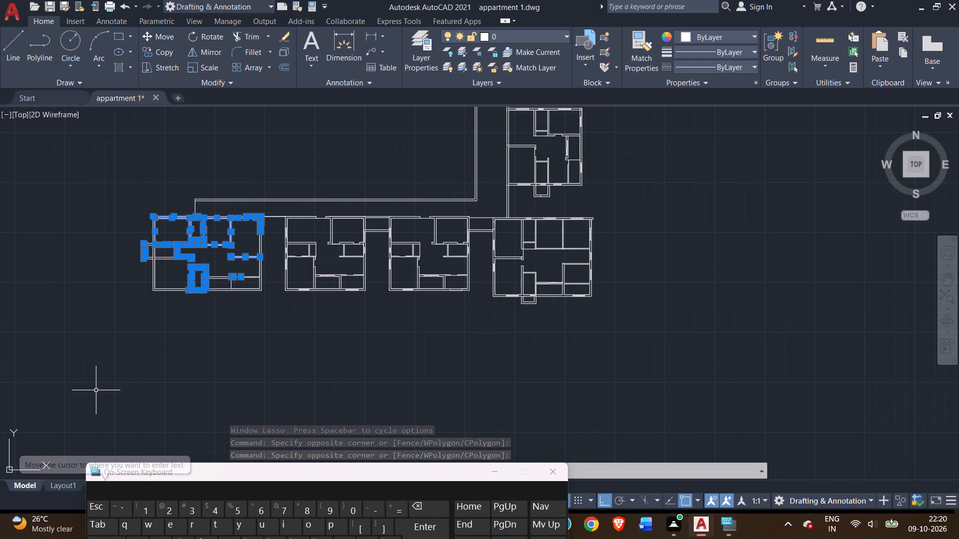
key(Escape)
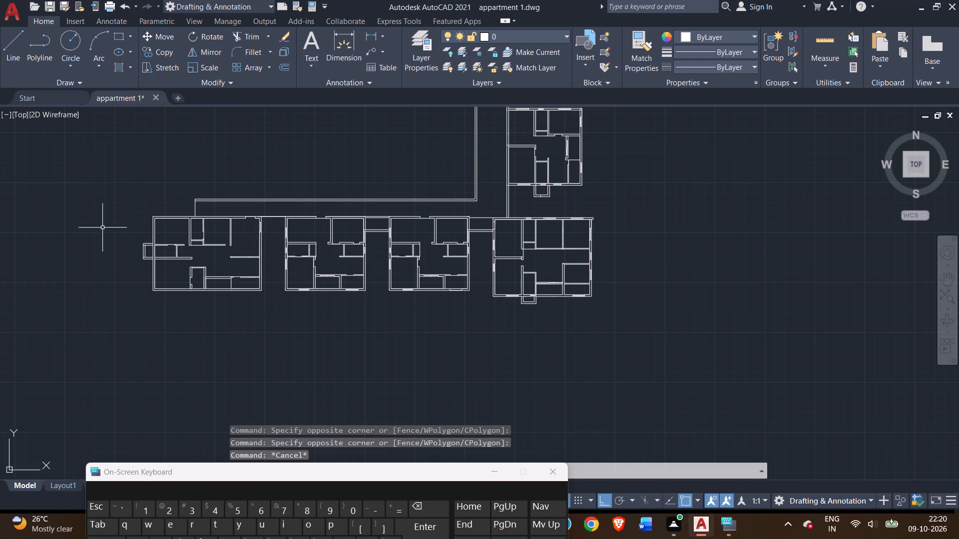
Copy the whole westernmost apartment unit straight north by about 37'-4", using its northwest outer corner as the base point.
drag(274, 221, 267, 221)
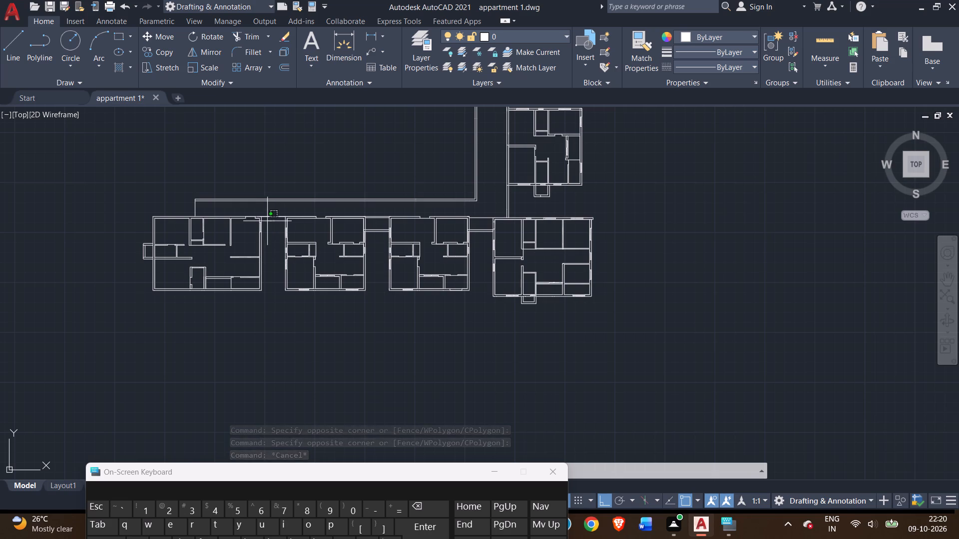
drag(267, 221, 126, 283)
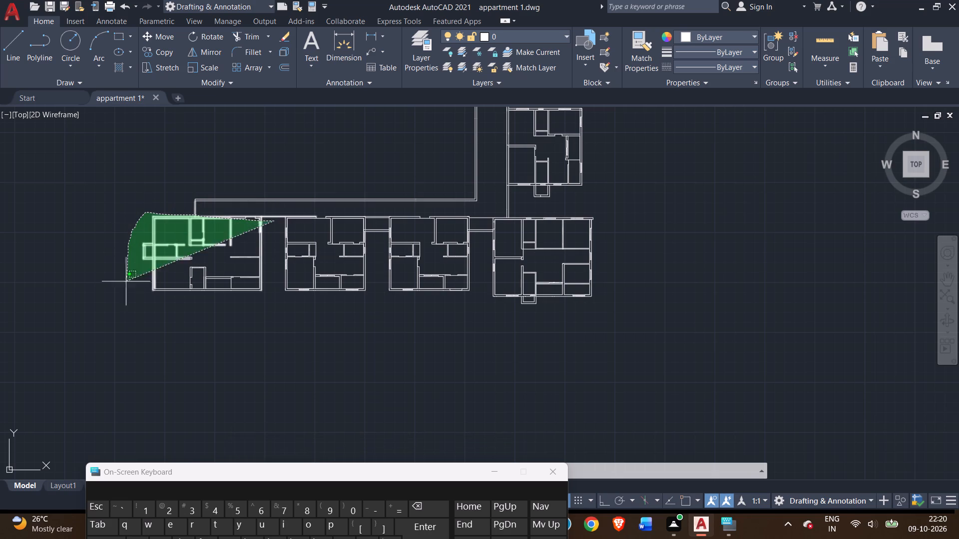
drag(126, 283, 285, 362)
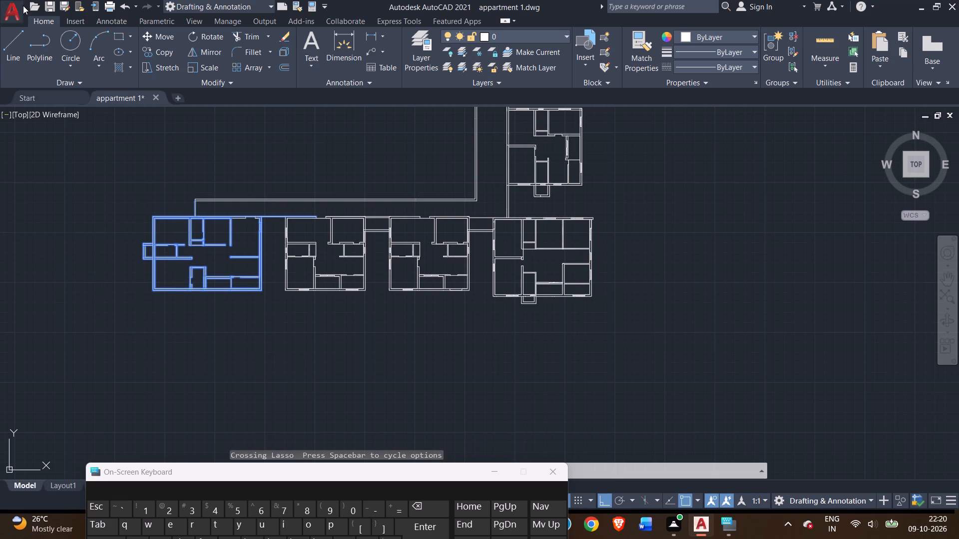
click(154, 49)
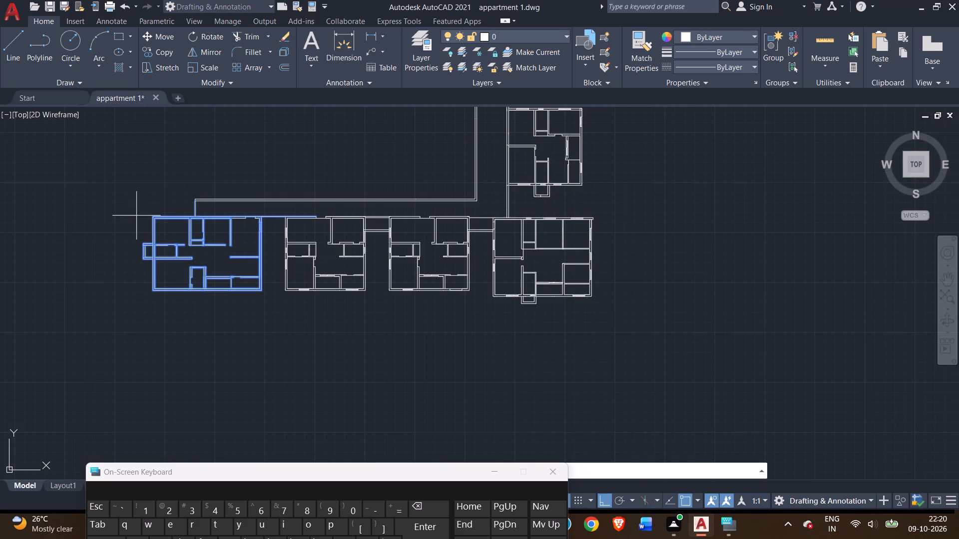
scroll(136, 216, up, 3)
drag(203, 217, 203, 171)
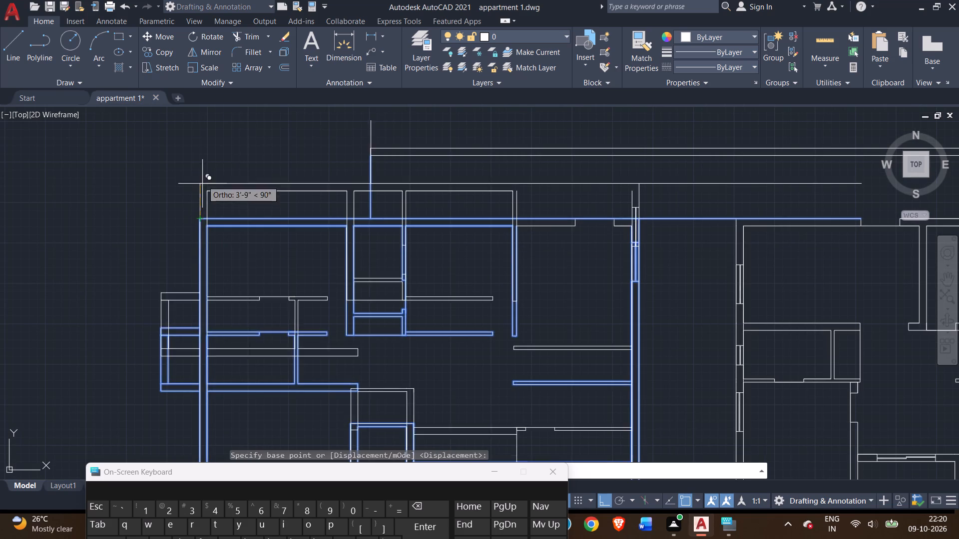
drag(203, 171, 208, 138)
scroll(208, 138, down, 2)
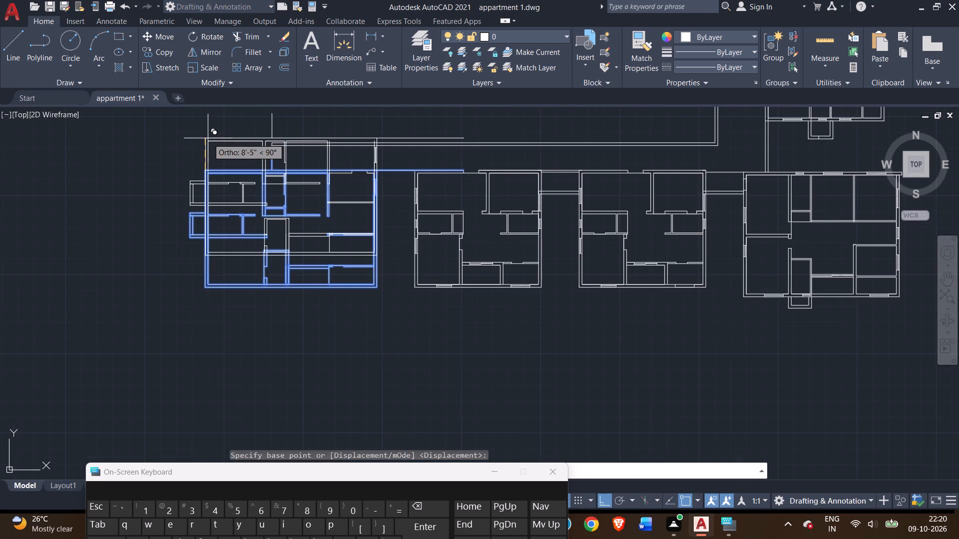
drag(208, 138, 265, 7)
middle_drag(202, 134, 188, 263)
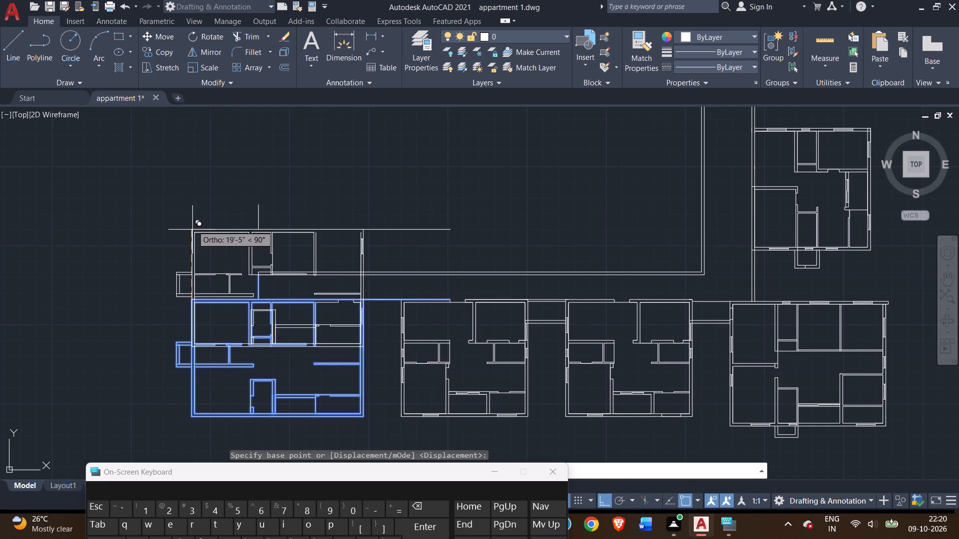
scroll(221, 158, up, 2)
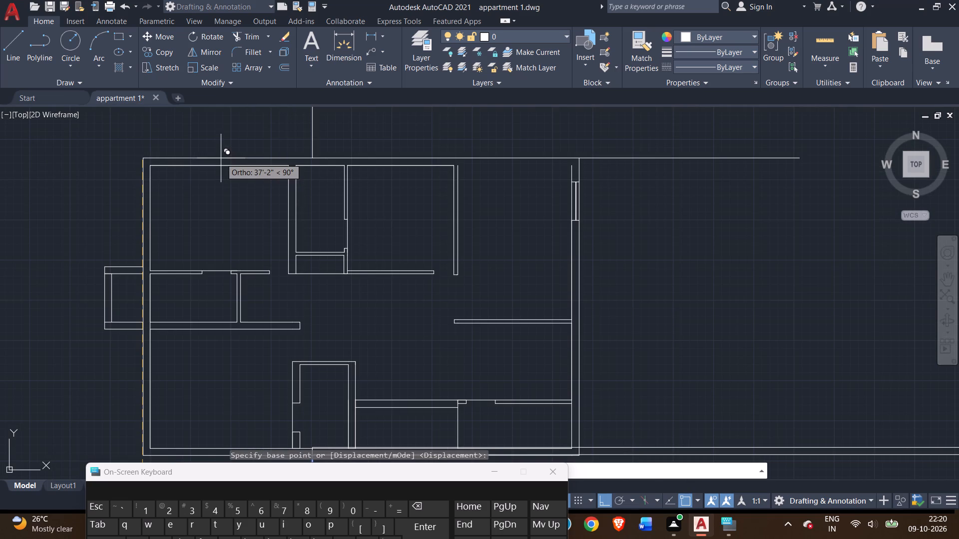
scroll(221, 158, down, 1)
scroll(231, 150, up, 1)
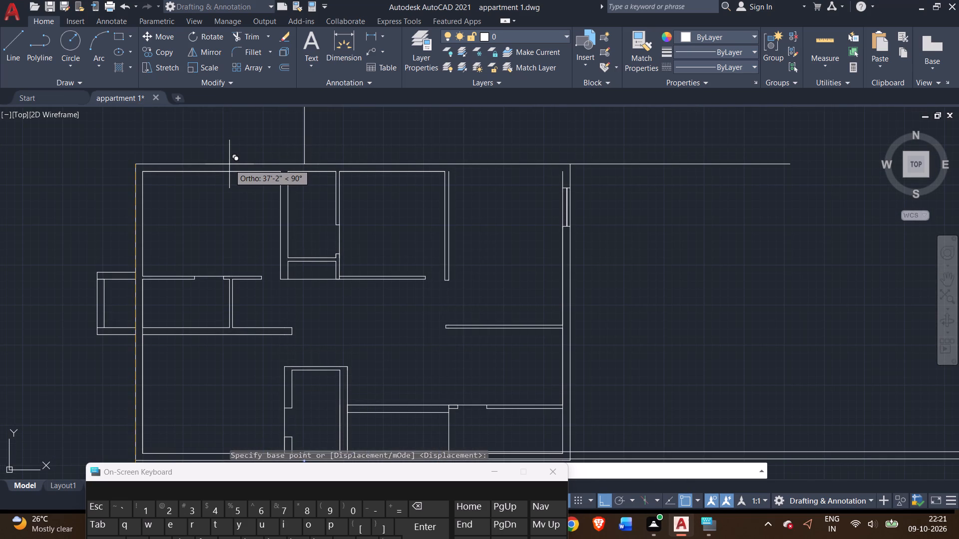
scroll(229, 164, down, 1)
middle_drag(229, 164, 233, 151)
scroll(237, 152, up, 1)
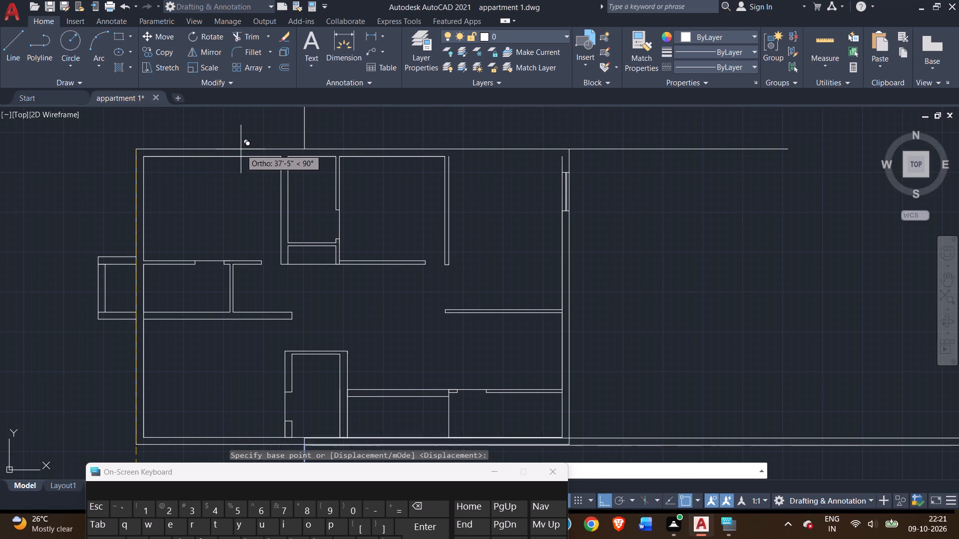
middle_drag(242, 149, 264, 64)
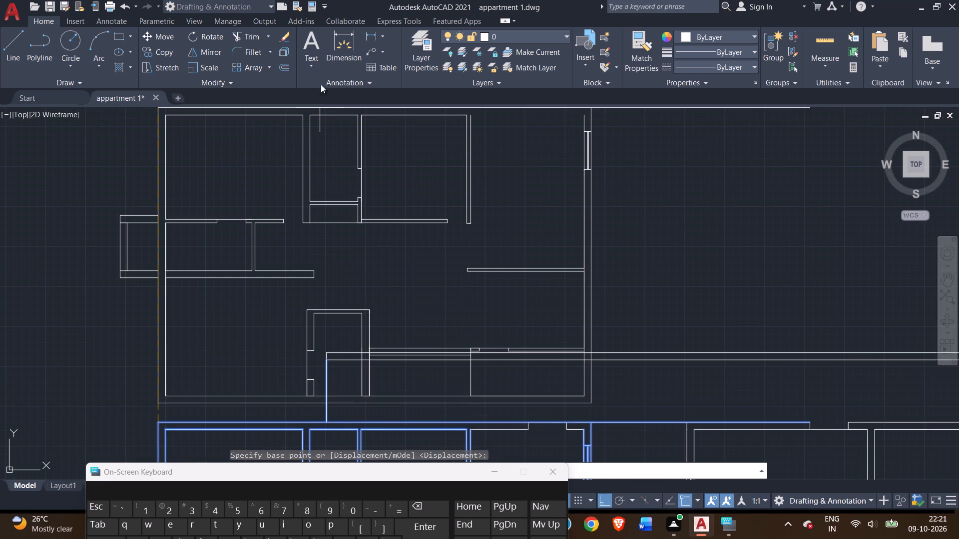
middle_drag(307, 138, 307, 210)
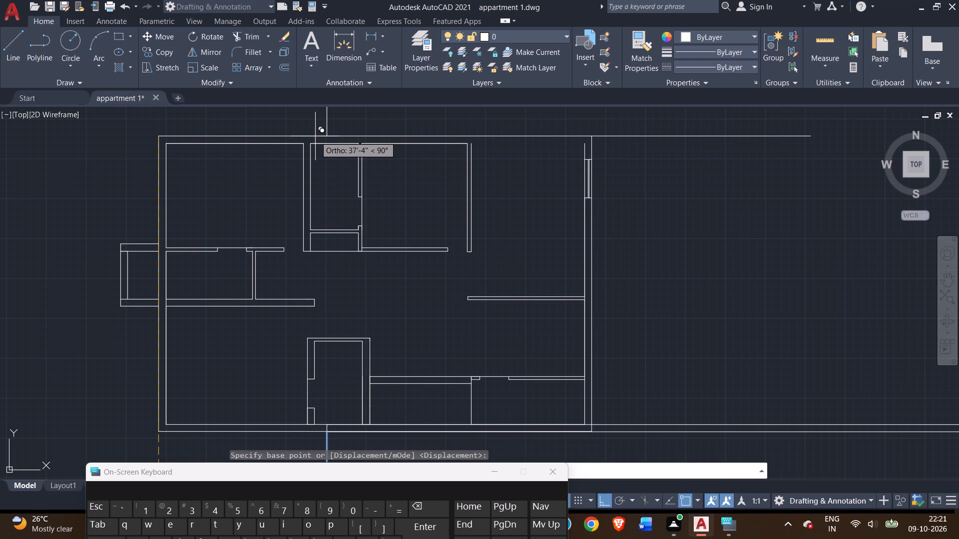
click(315, 136)
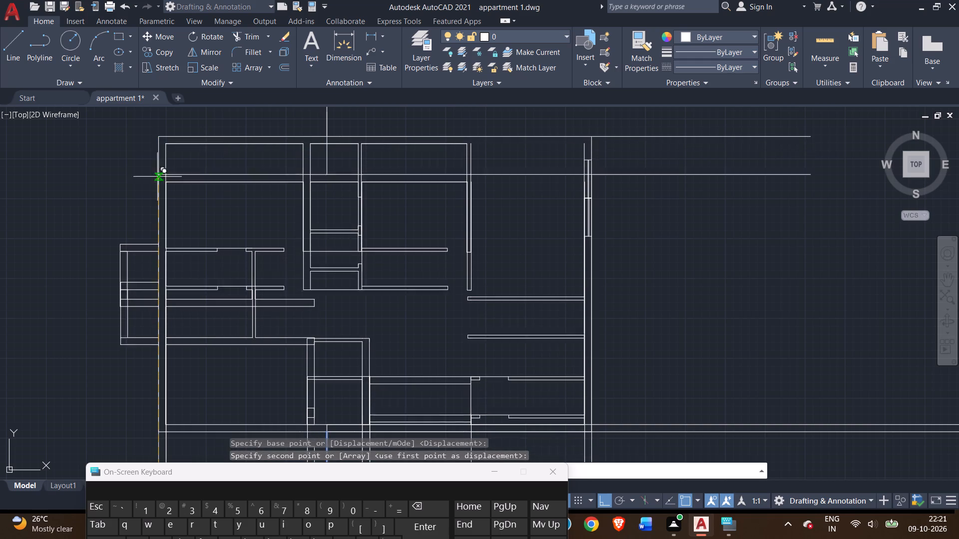
right_click(91, 191)
click(137, 202)
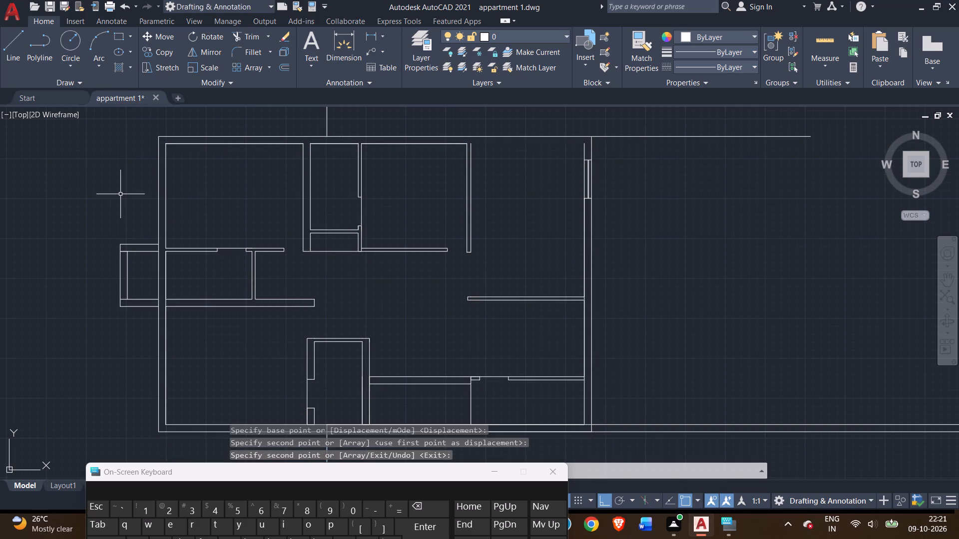
Examine the copied unit's placement against the corridor lines and the original row of units, including its north wall lines.
scroll(120, 194, down, 3)
middle_drag(279, 216, 357, 311)
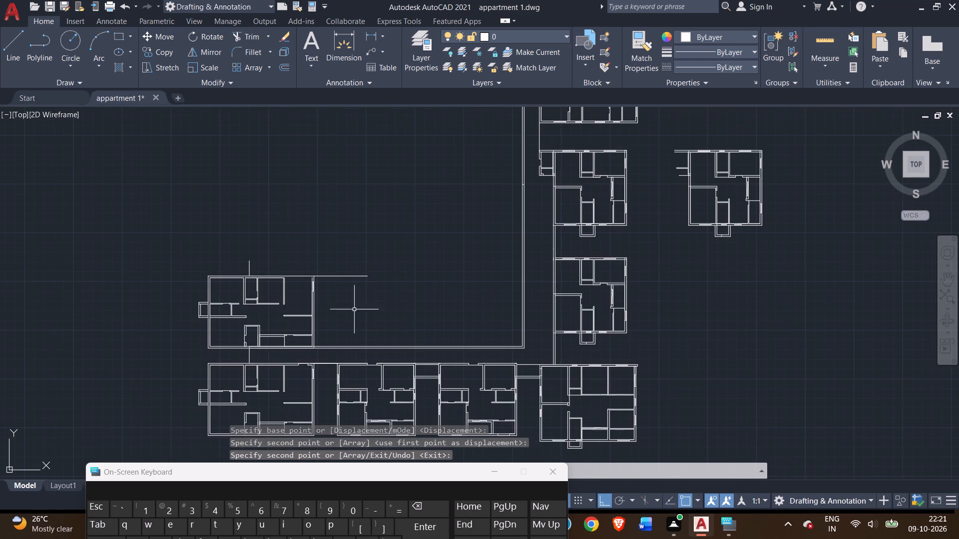
scroll(337, 271, up, 2)
scroll(337, 271, down, 3)
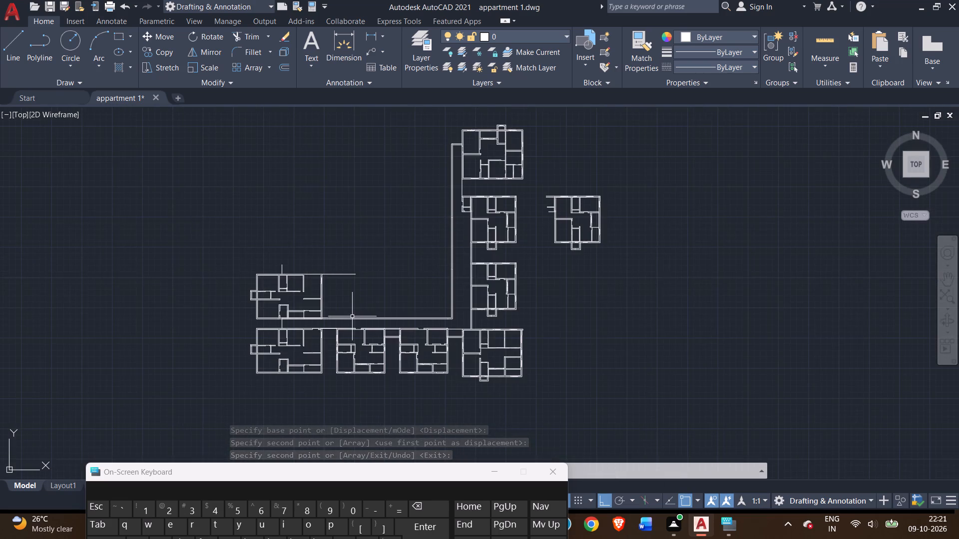
scroll(352, 316, up, 2)
middle_drag(354, 306, 465, 228)
scroll(282, 254, up, 3)
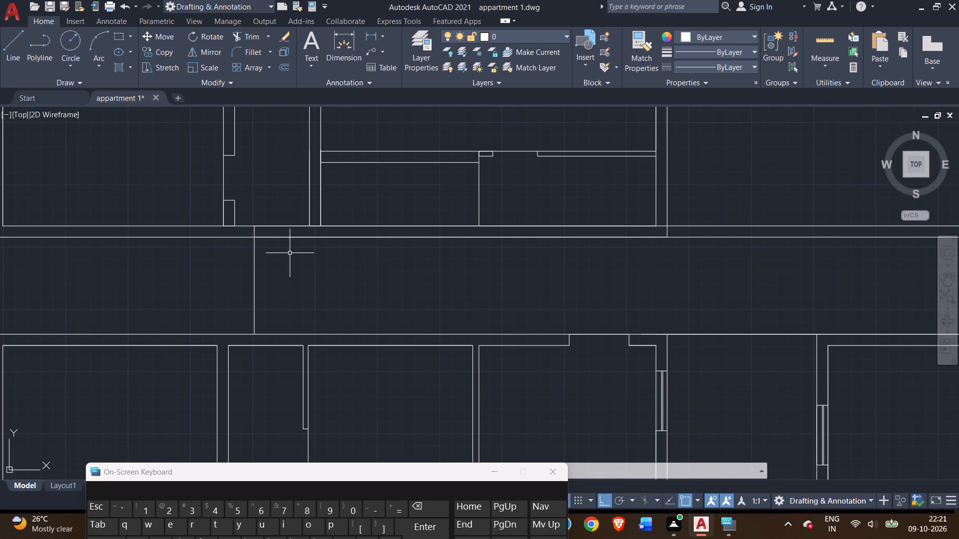
scroll(247, 254, down, 2)
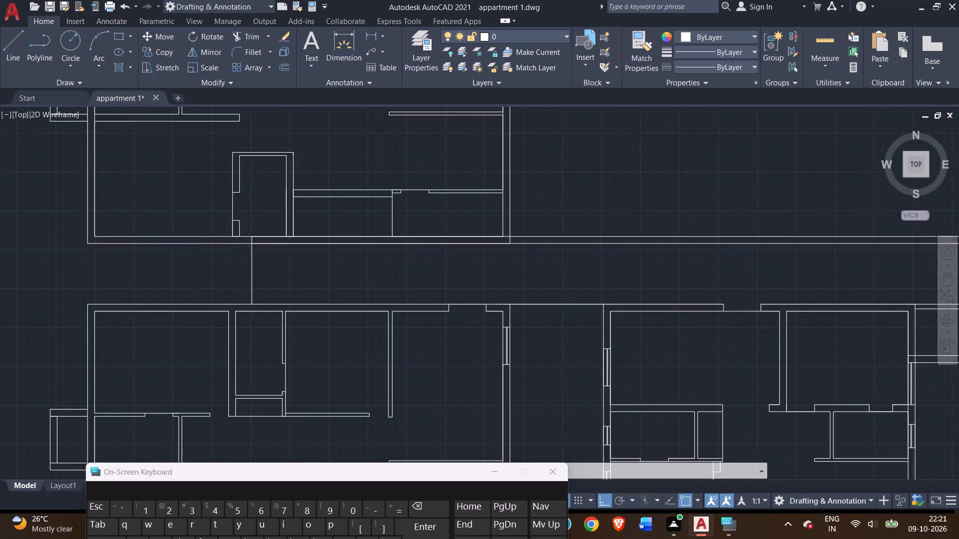
scroll(248, 253, down, 3)
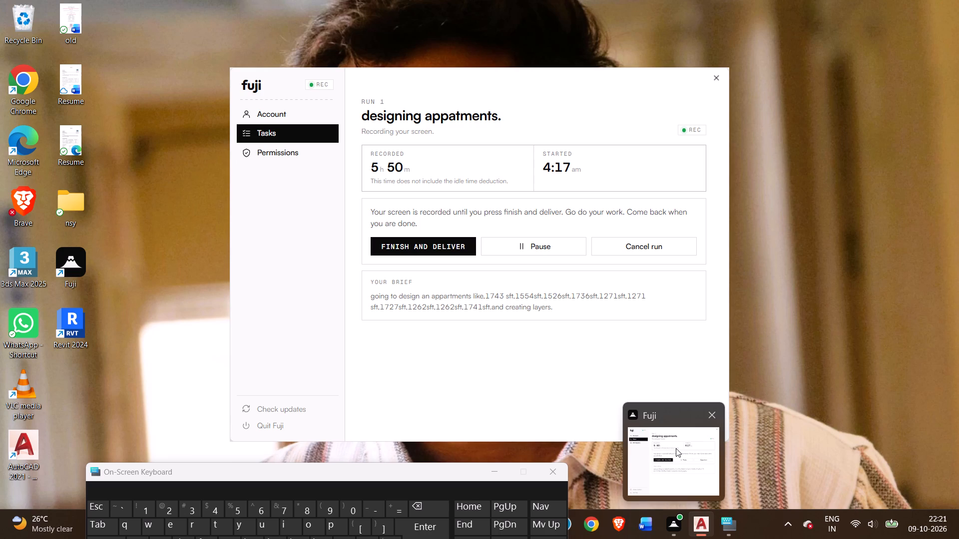
middle_drag(275, 336, 282, 341)
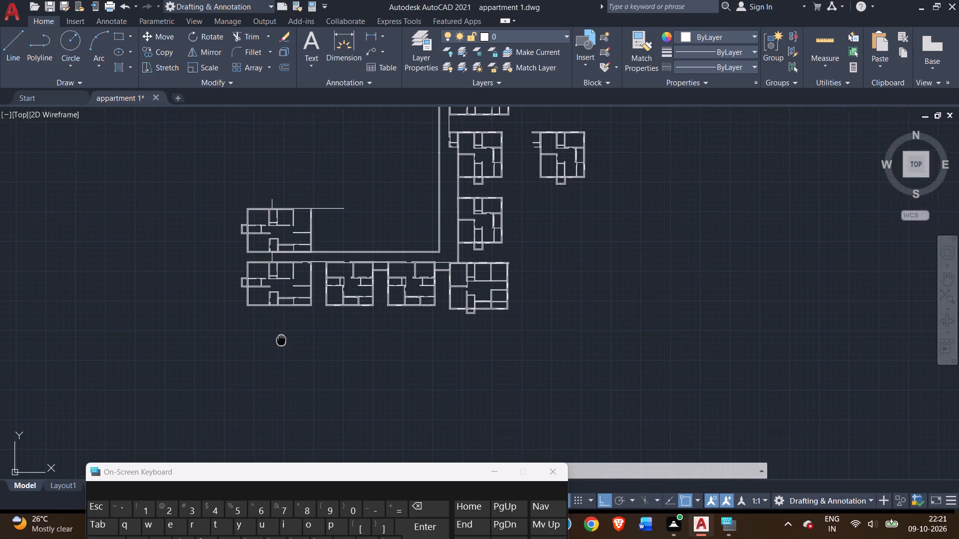
middle_drag(282, 341, 314, 388)
scroll(314, 388, up, 1)
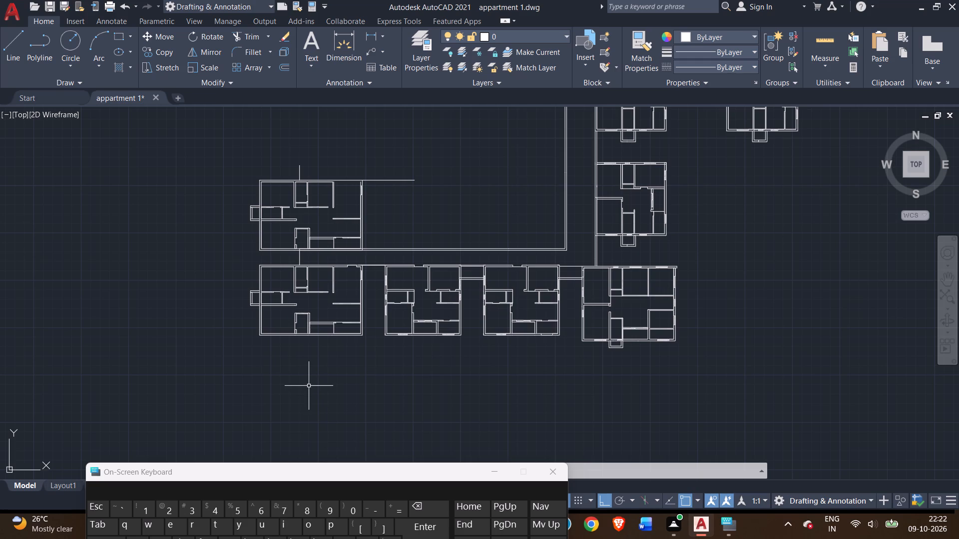
scroll(299, 169, up, 3)
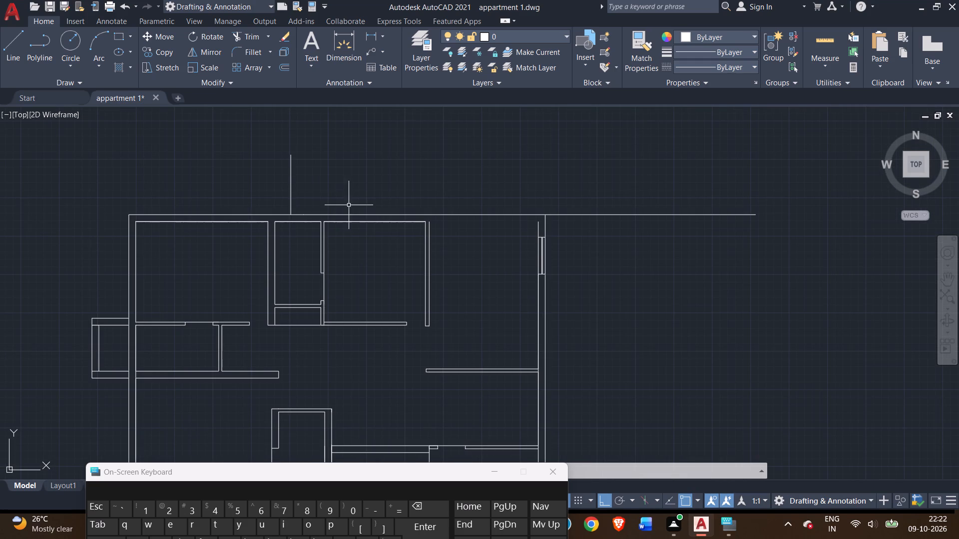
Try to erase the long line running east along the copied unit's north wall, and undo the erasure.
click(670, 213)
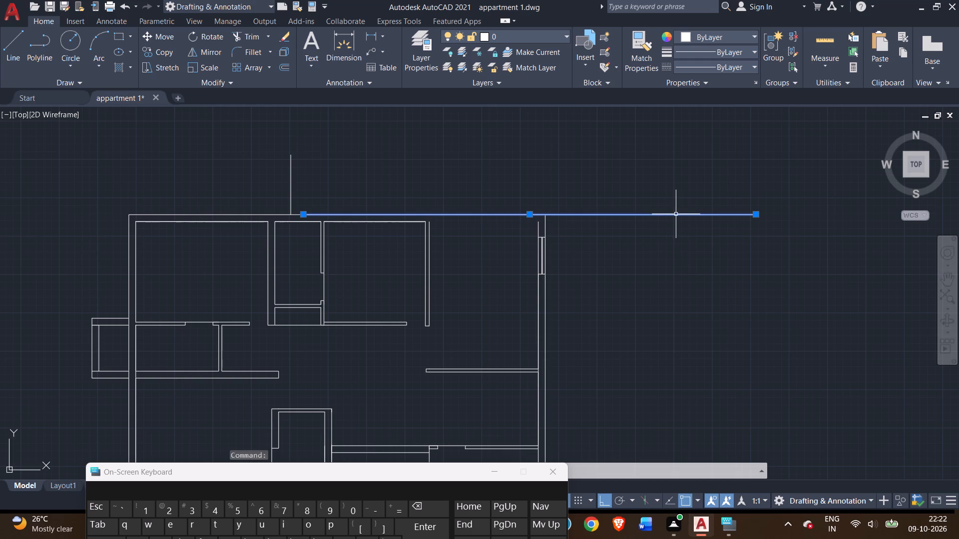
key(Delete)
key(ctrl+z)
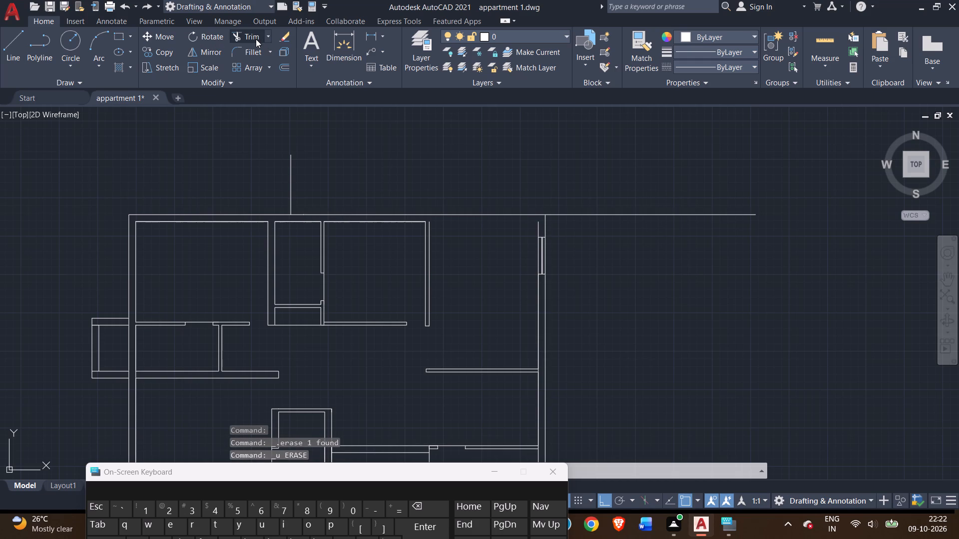
Trim away the north wall line's extension beyond the copied unit's northeast corner and the vertical line projecting north of the wall.
click(256, 39)
click(663, 213)
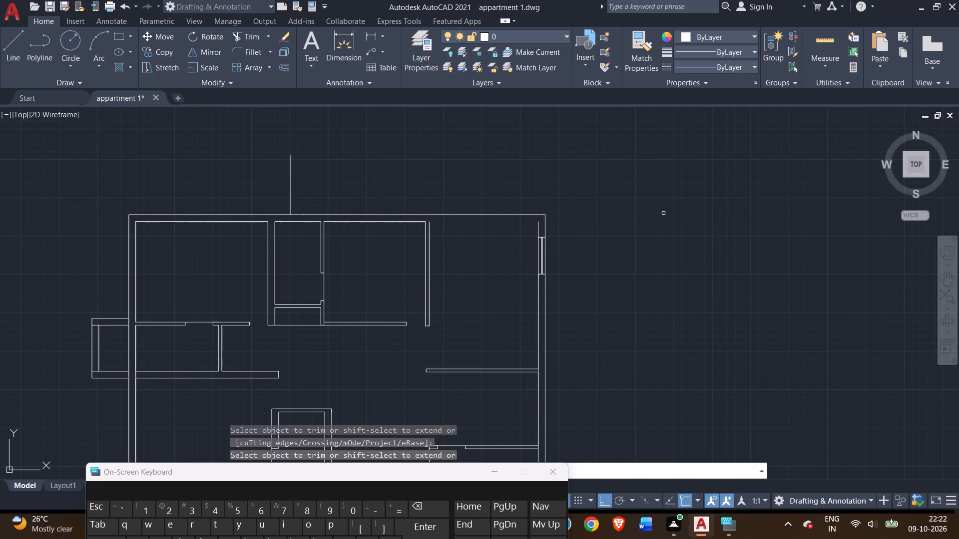
click(291, 175)
Draw the northeast room's missing inner north wall line, from the top of its west partition to the east wall's inner line.
scroll(298, 175, down, 2)
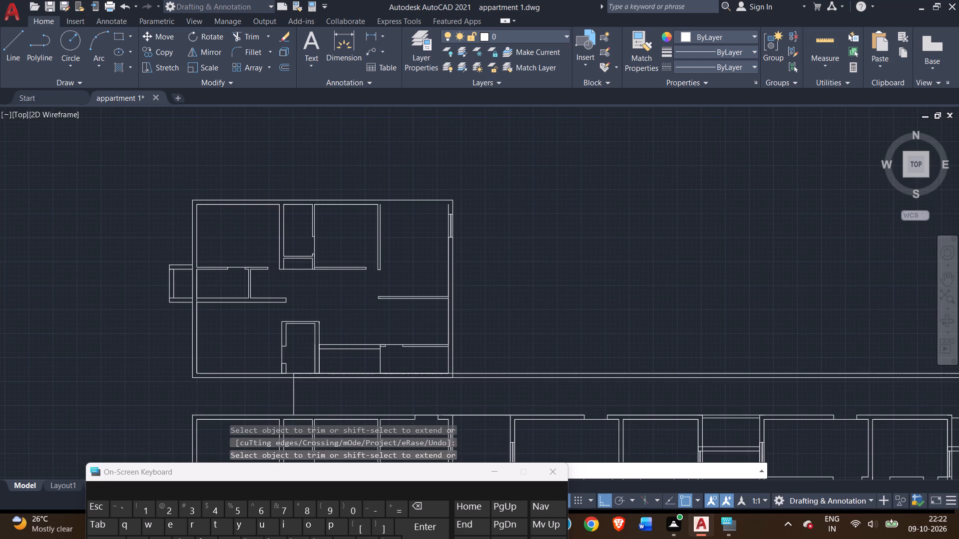
scroll(482, 197, up, 2)
middle_drag(360, 197, 407, 220)
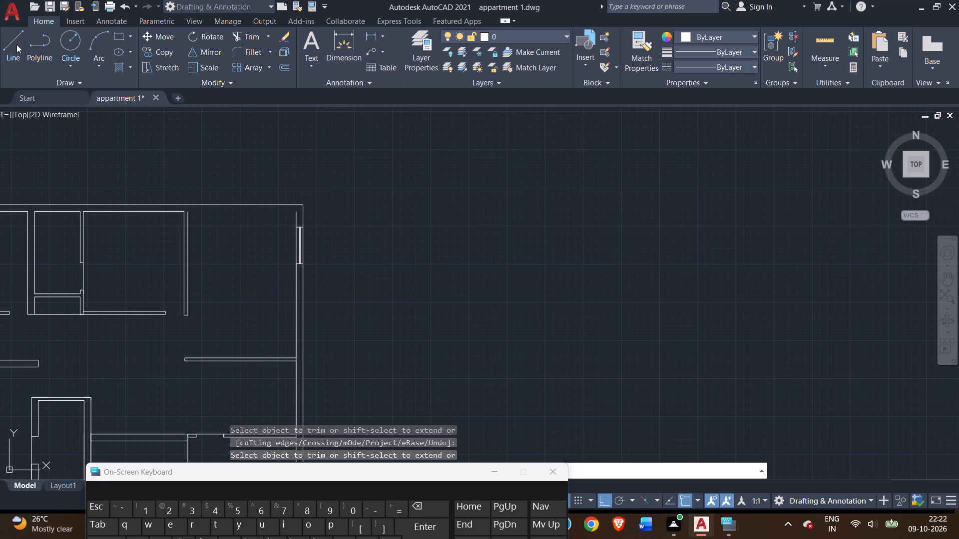
click(16, 44)
scroll(178, 223, up, 2)
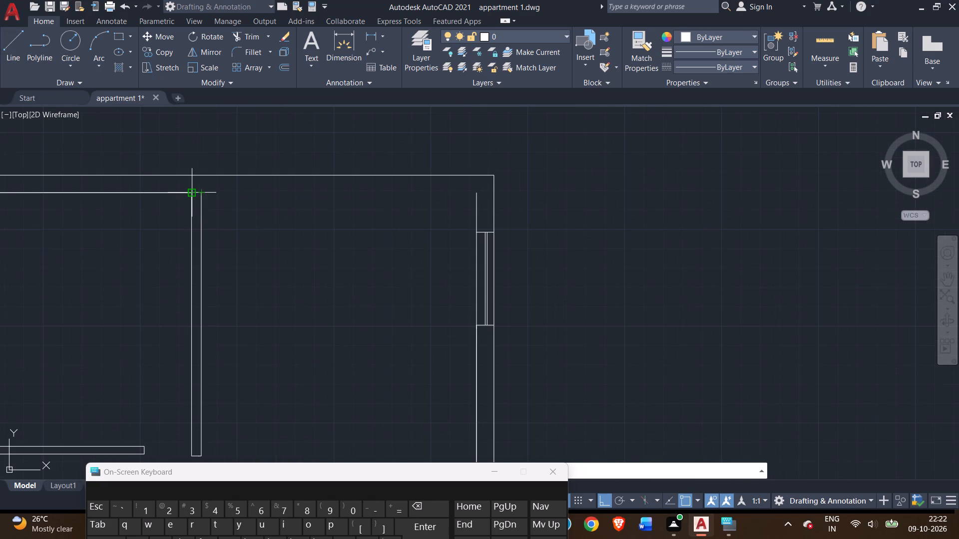
click(190, 195)
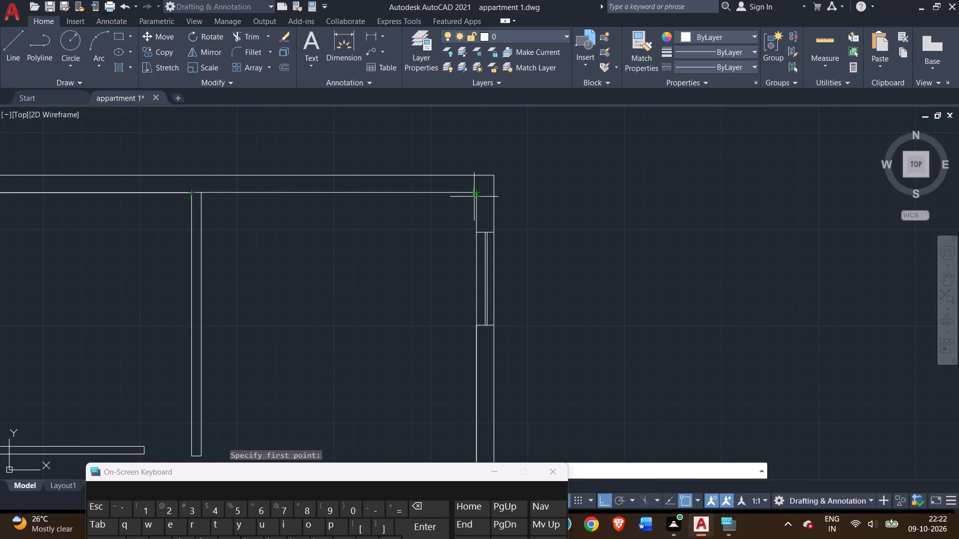
double_click(477, 194)
right_click(477, 194)
click(500, 207)
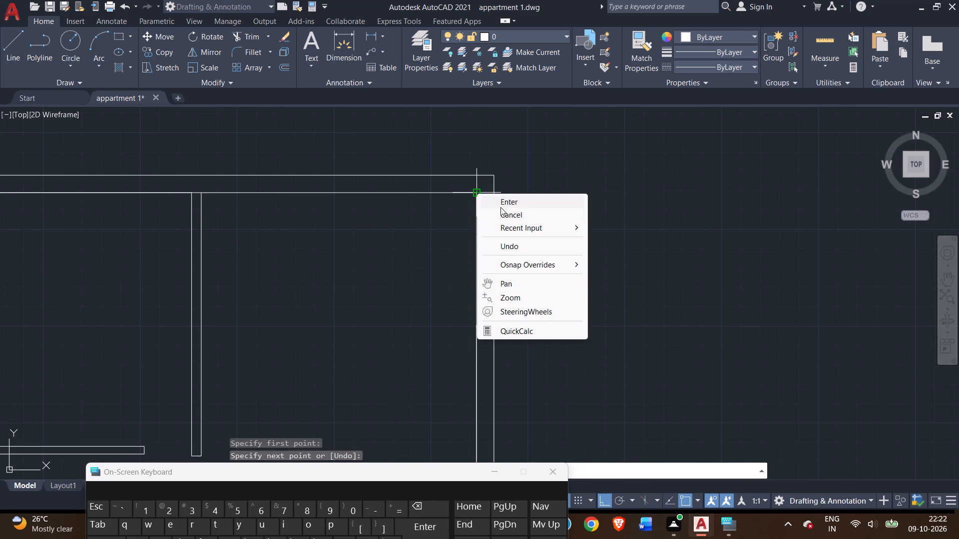
Trim the inner south wall line and the outer east wall line where they cross the wall thickness at the copied unit's southeast corner.
scroll(397, 259, down, 2)
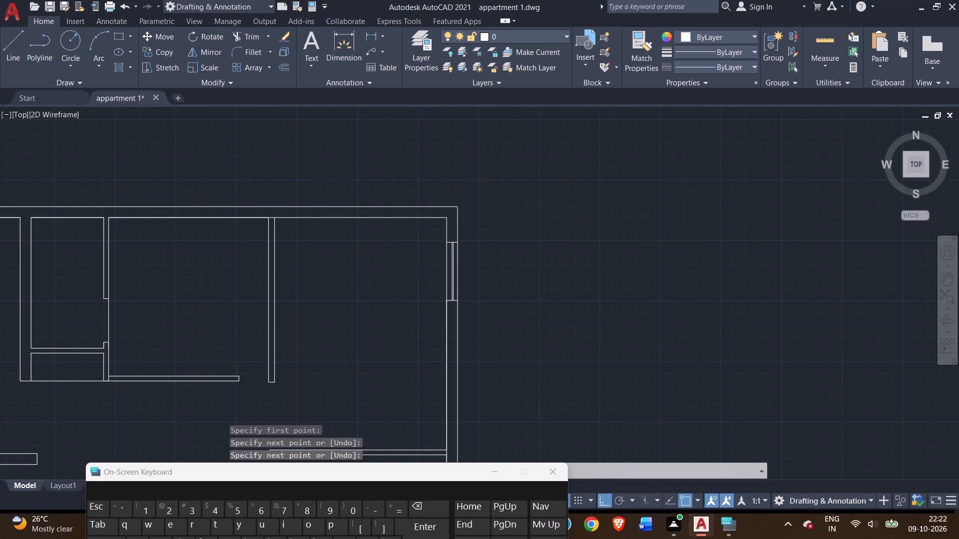
scroll(397, 259, down, 1)
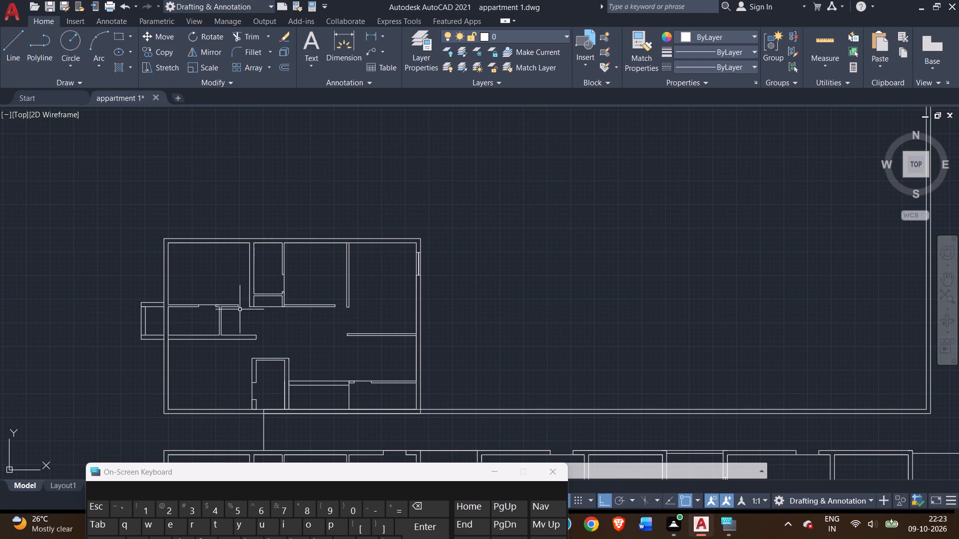
scroll(250, 295, up, 3)
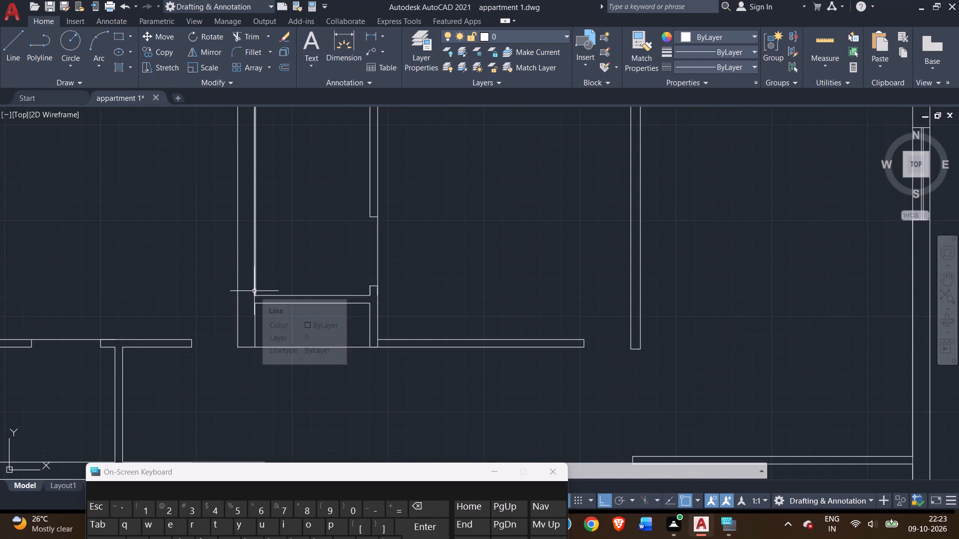
scroll(254, 291, down, 3)
middle_drag(229, 289, 244, 265)
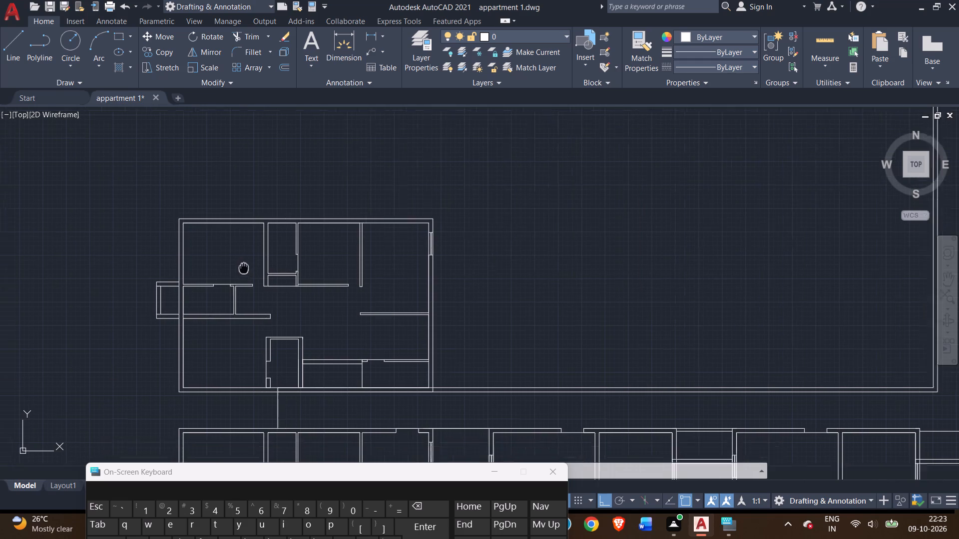
middle_drag(244, 265, 254, 200)
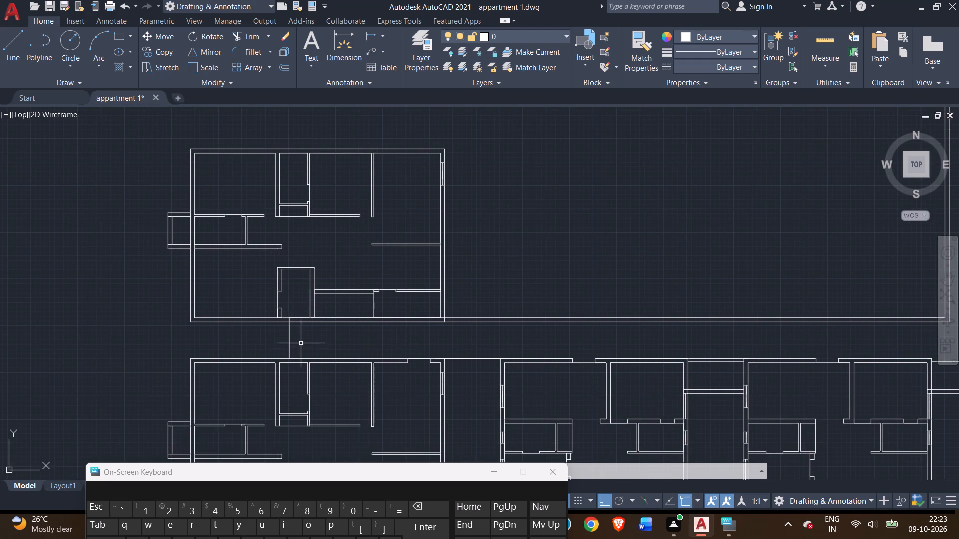
click(251, 39)
scroll(450, 343, up, 3)
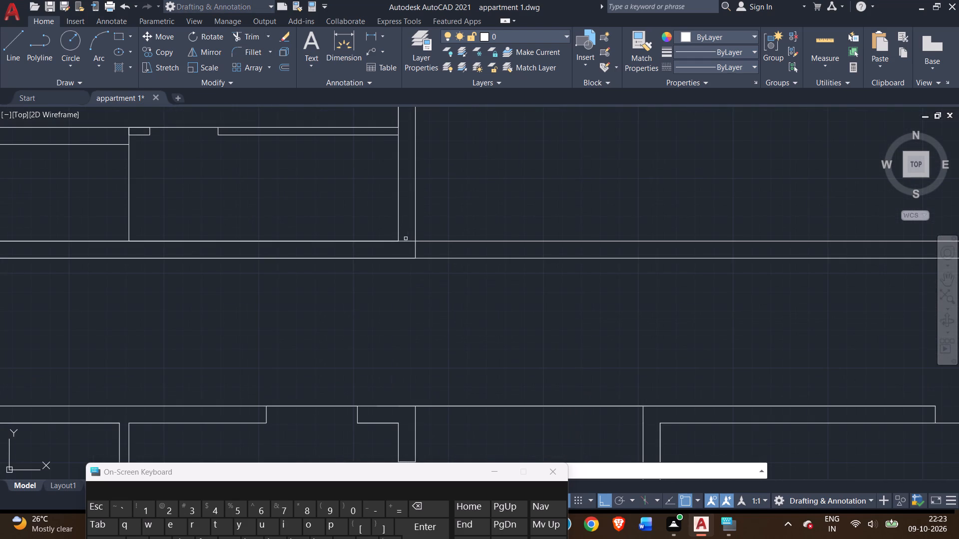
click(407, 242)
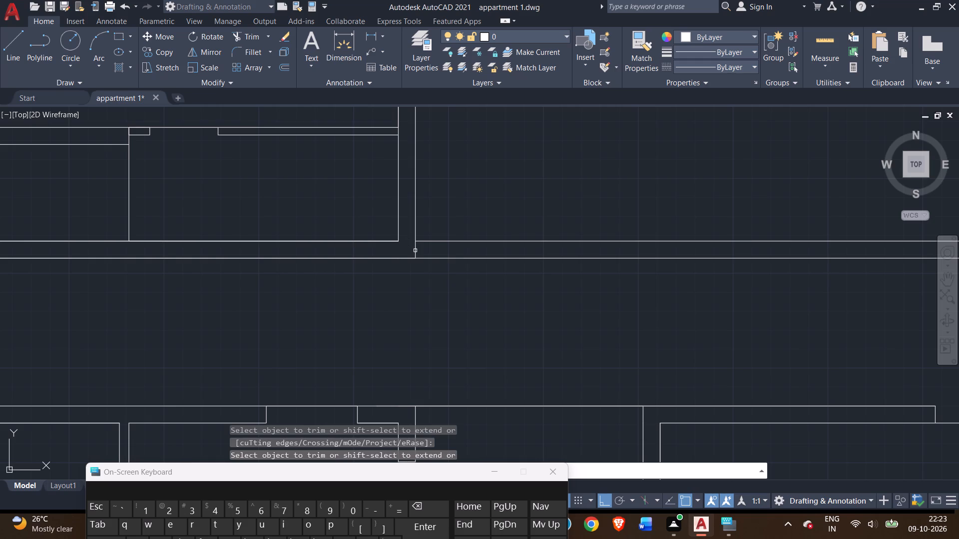
click(417, 252)
Trim the vertical corridor line's segment between the two lines of the copied unit's south wall.
scroll(367, 301, down, 2)
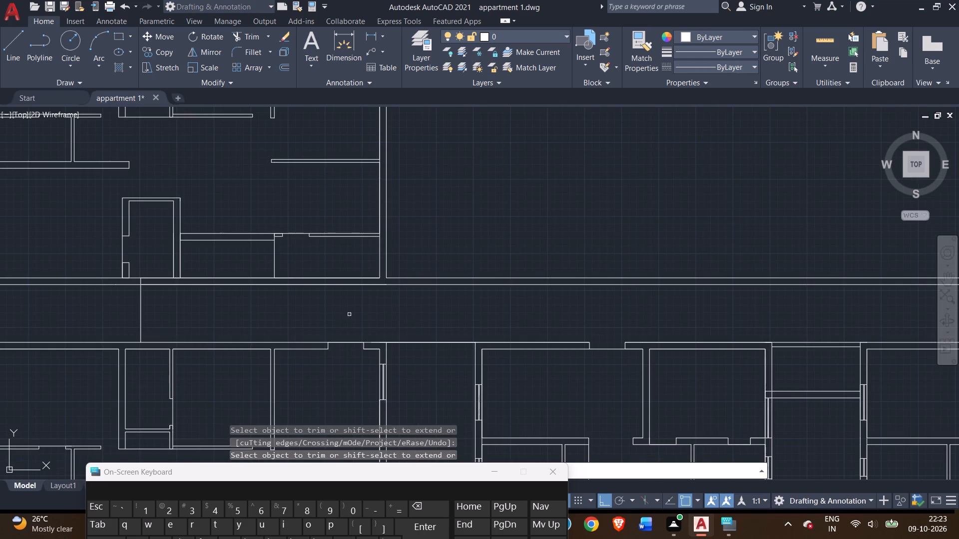
scroll(136, 279, up, 2)
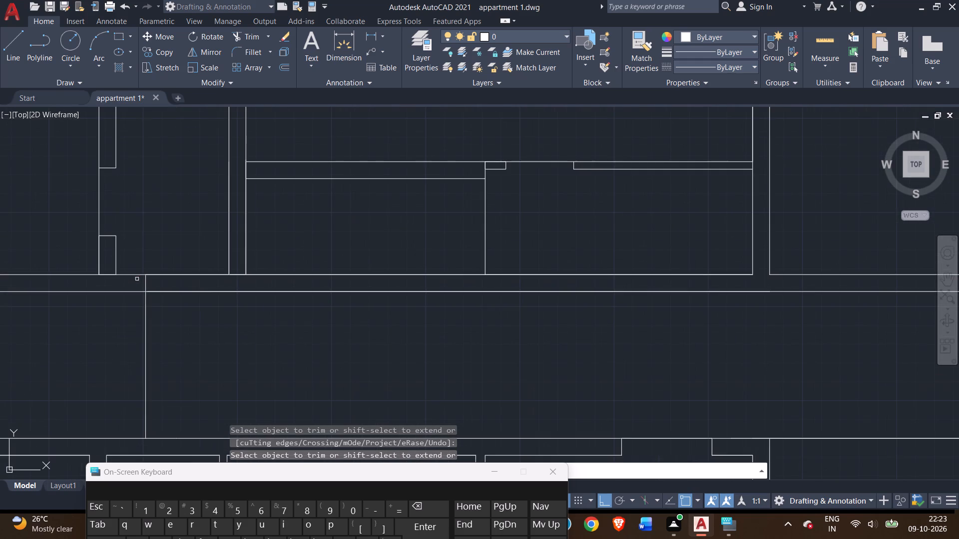
click(146, 283)
Trim the copied unit's inner south wall line across the small south room's east wall and across its west door stub.
scroll(153, 329, down, 3)
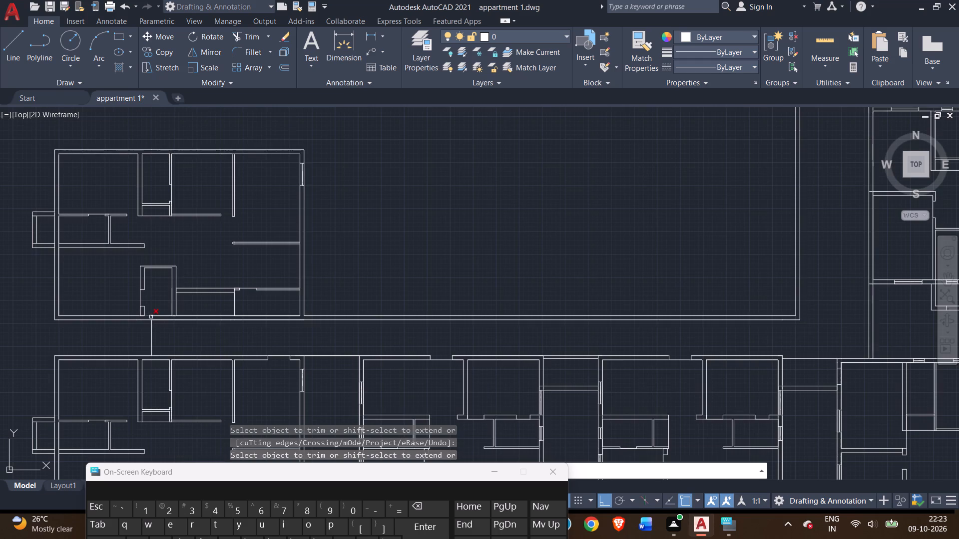
scroll(151, 317, up, 3)
scroll(194, 313, up, 2)
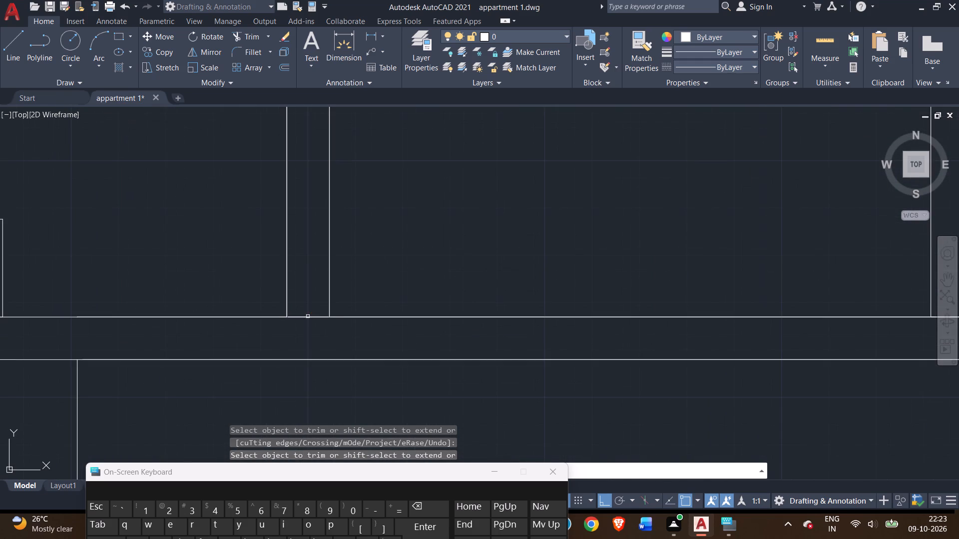
double_click(308, 317)
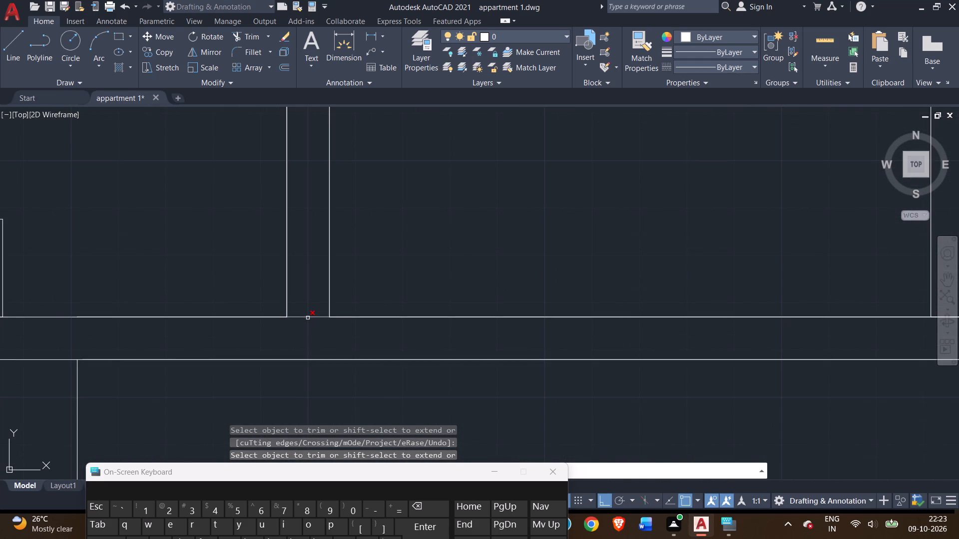
click(308, 317)
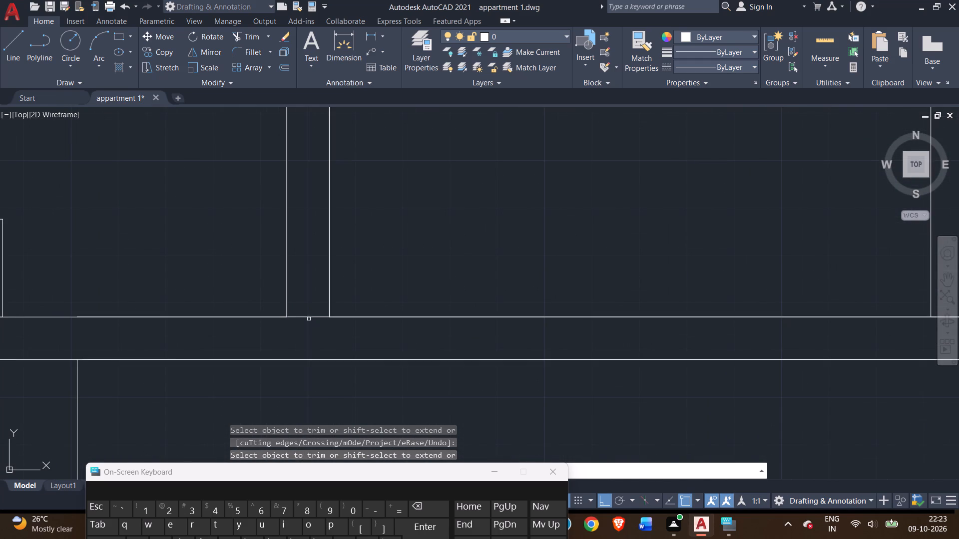
click(309, 317)
scroll(226, 259, down, 1)
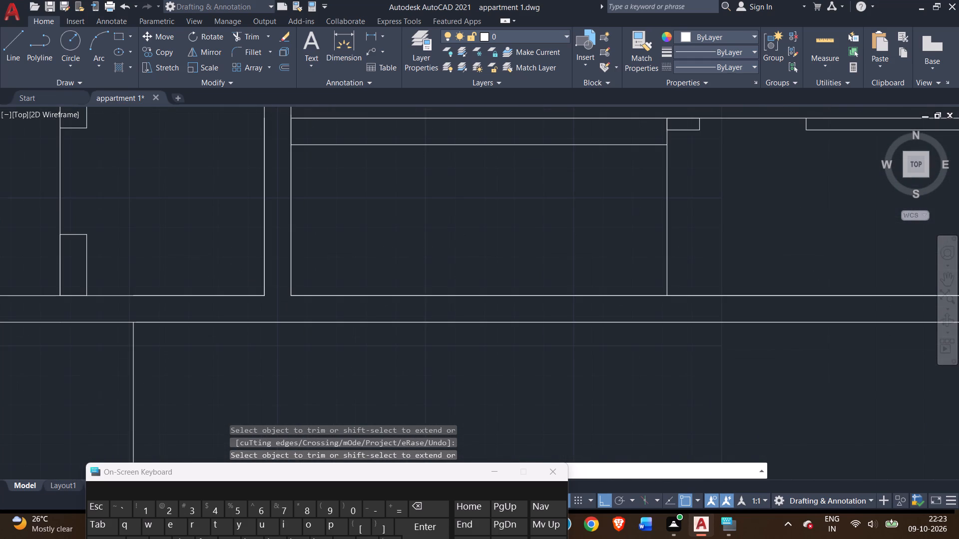
middle_drag(226, 259, 541, 295)
scroll(533, 294, down, 1)
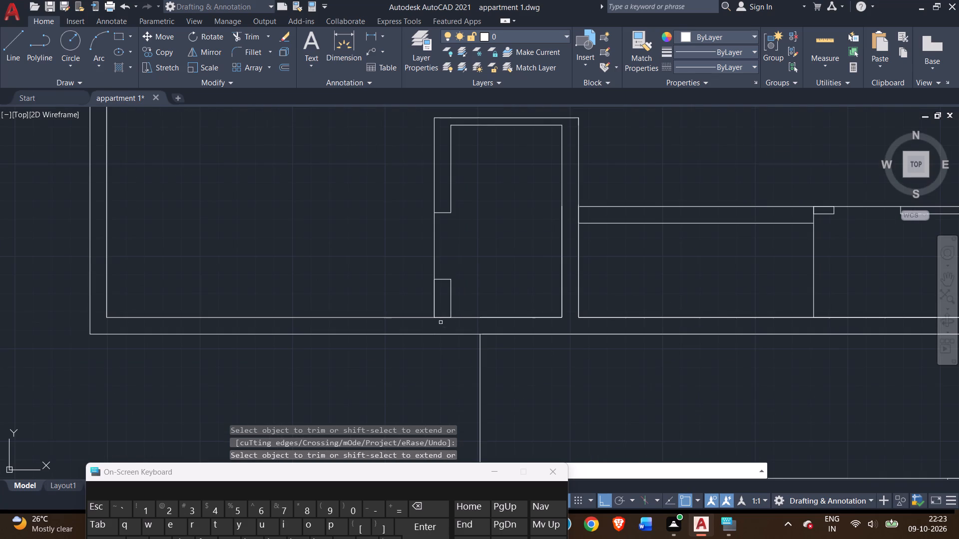
scroll(441, 321, up, 2)
click(442, 313)
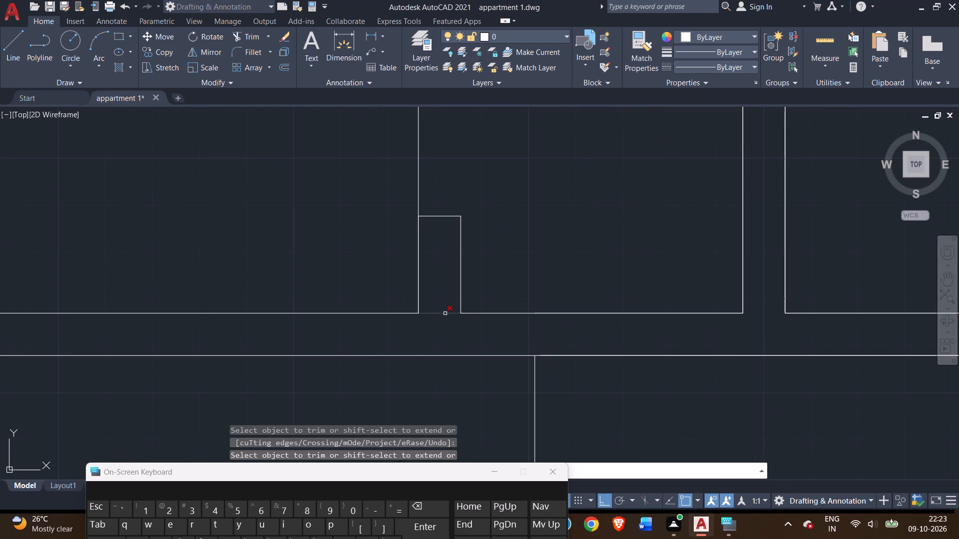
click(445, 313)
scroll(304, 238, down, 2)
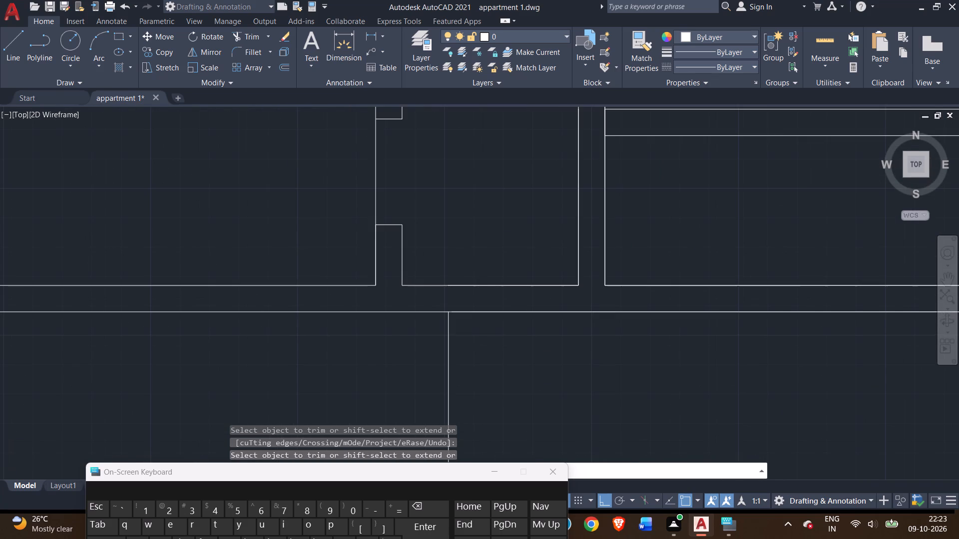
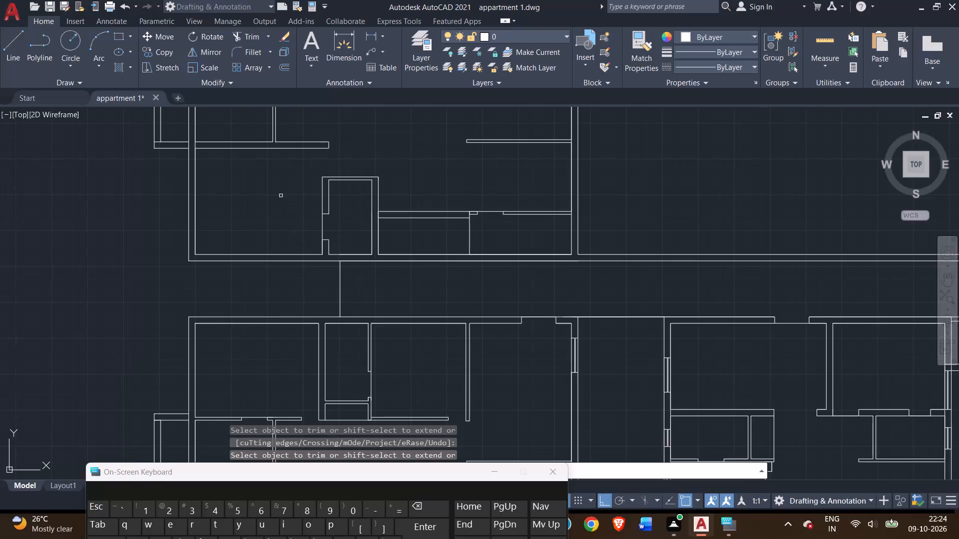
Examine the cleaned-up unit north of the corridor and its layout relative to the other units and the corridor walls.
middle_drag(270, 175, 315, 367)
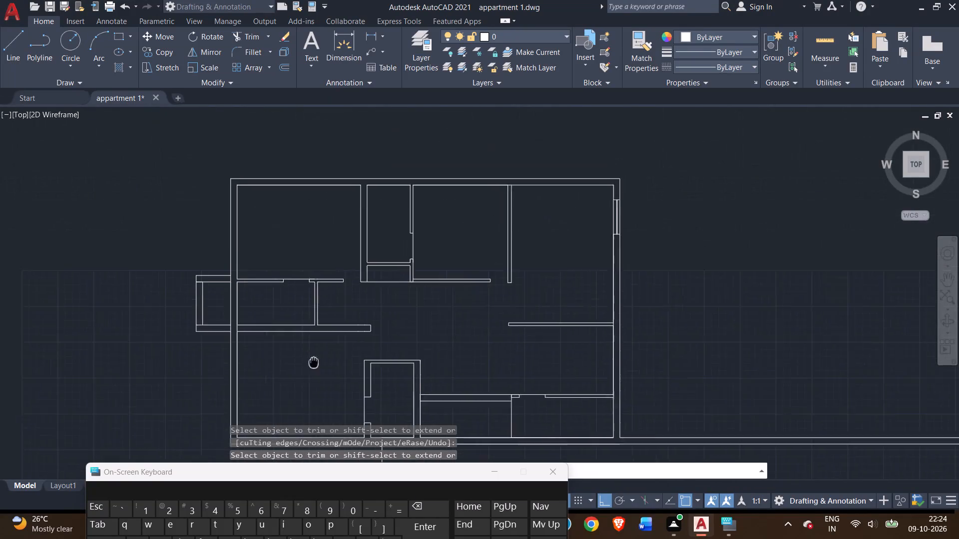
middle_drag(315, 367, 318, 376)
scroll(290, 283, up, 3)
scroll(290, 283, down, 2)
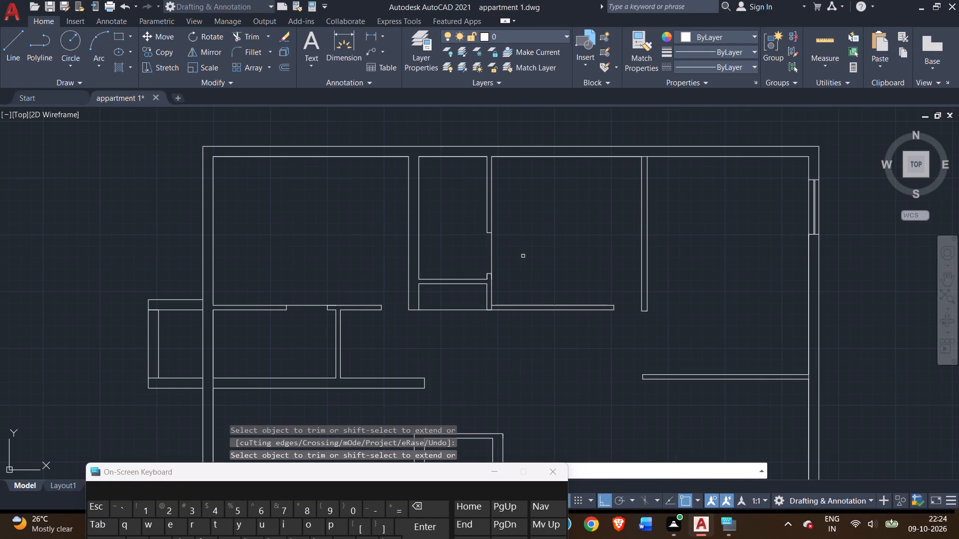
scroll(523, 257, up, 2)
scroll(523, 257, down, 2)
middle_drag(525, 241, 530, 272)
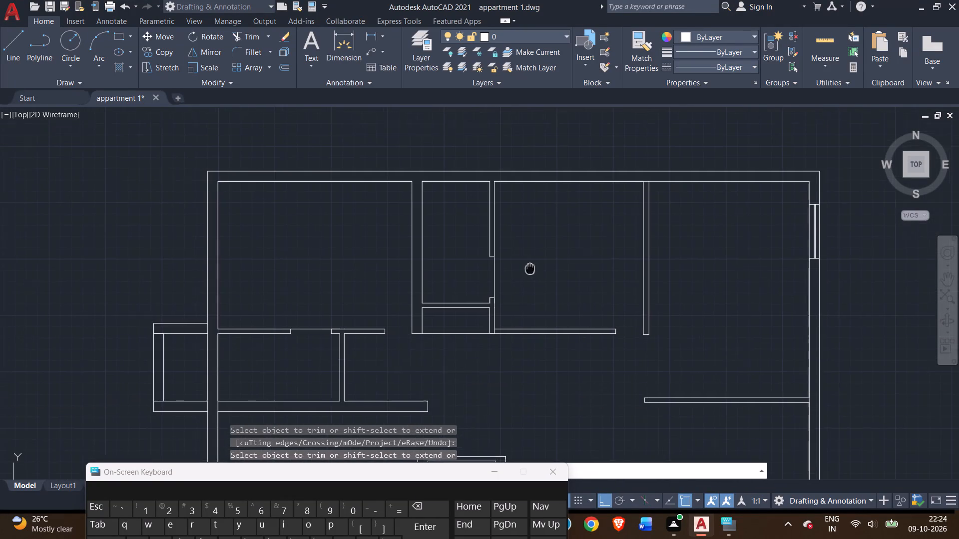
middle_drag(530, 272, 533, 333)
scroll(528, 327, down, 1)
middle_drag(526, 327, 515, 306)
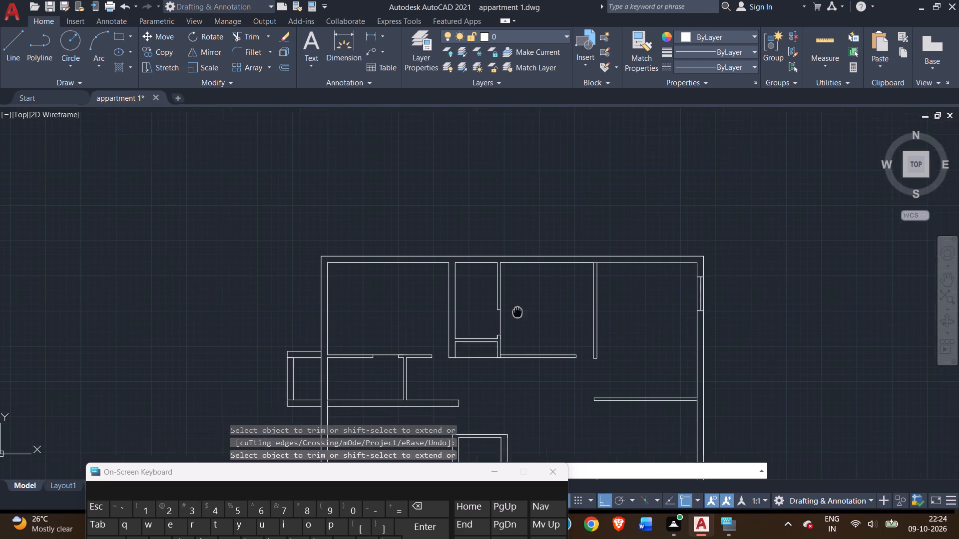
middle_drag(515, 306, 482, 155)
scroll(534, 293, down, 1)
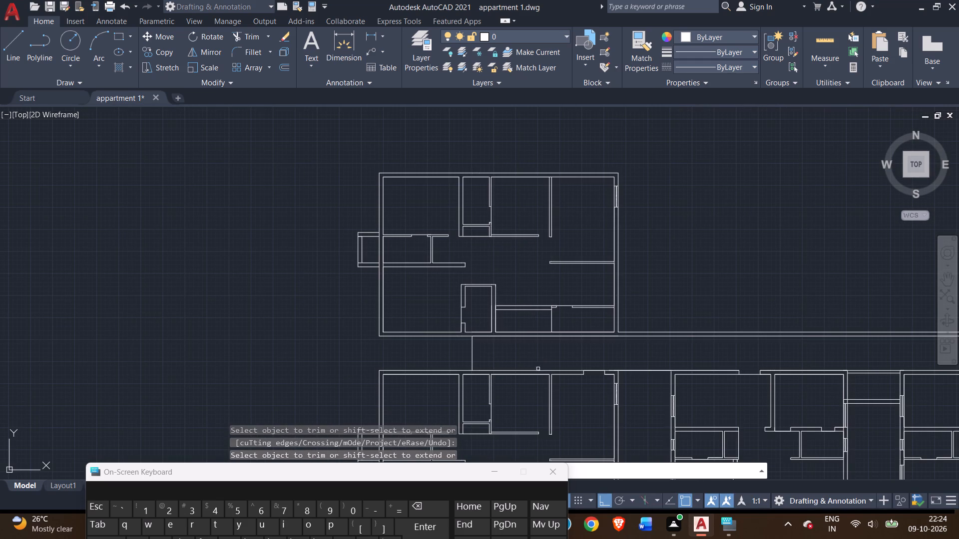
middle_drag(539, 363, 470, 253)
scroll(106, 272, down, 2)
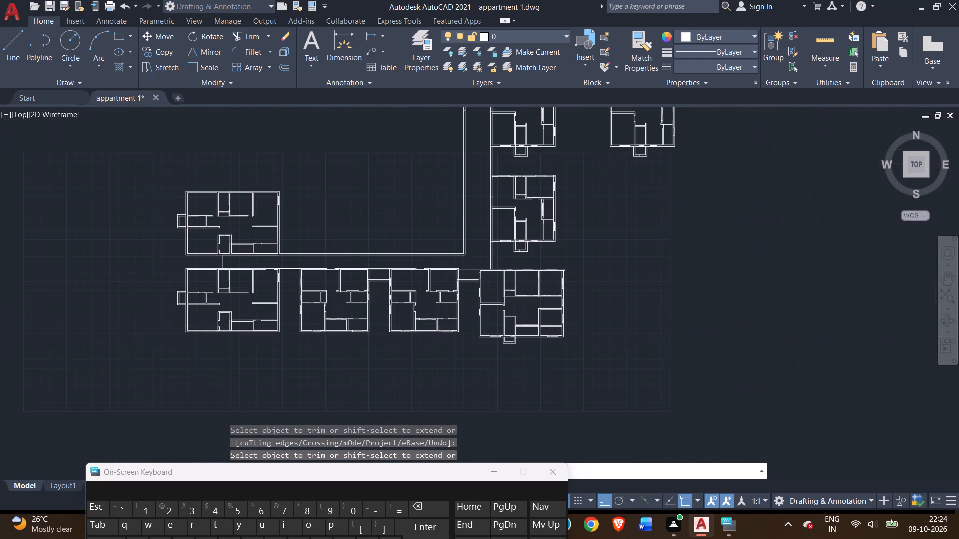
middle_drag(111, 269, 162, 365)
scroll(162, 365, up, 1)
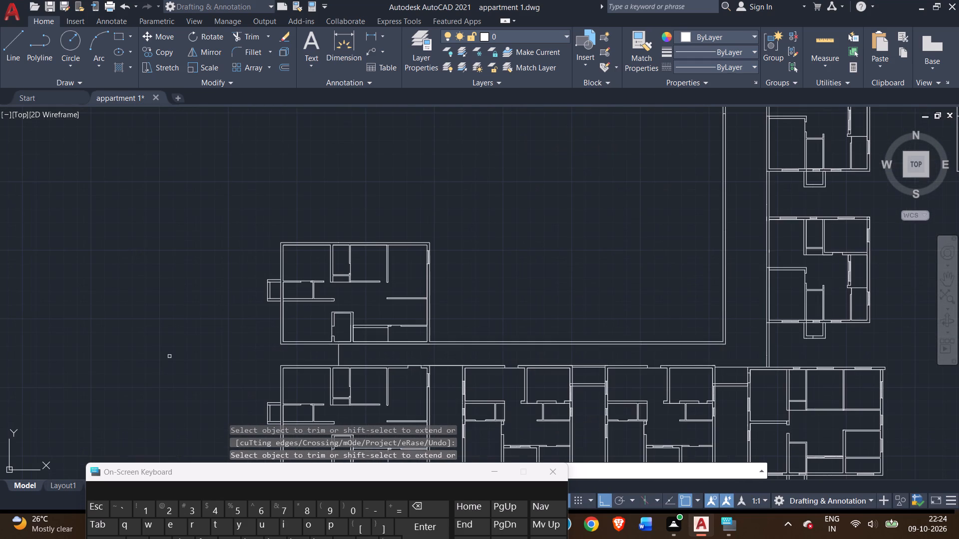
scroll(268, 141, down, 1)
middle_drag(407, 150, 411, 183)
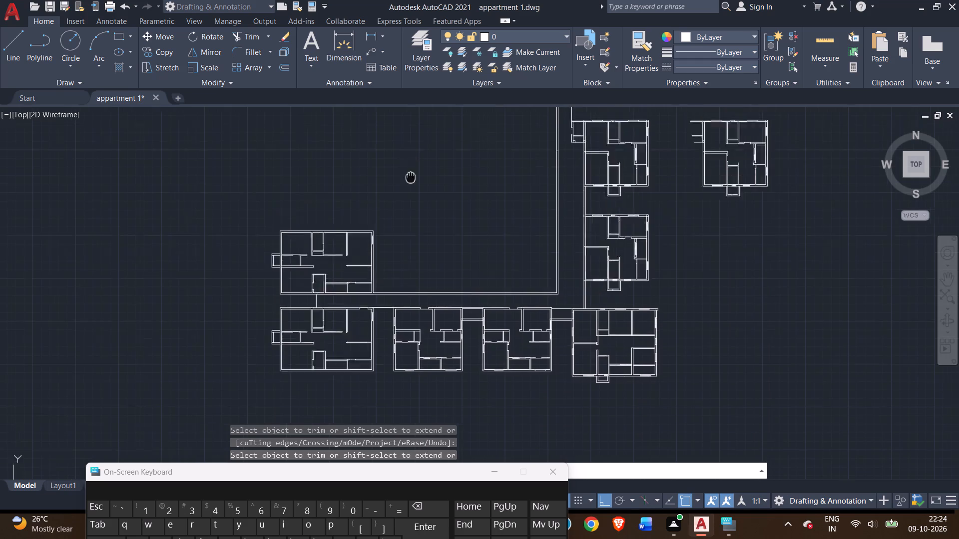
middle_drag(411, 183, 420, 283)
scroll(547, 241, up, 2)
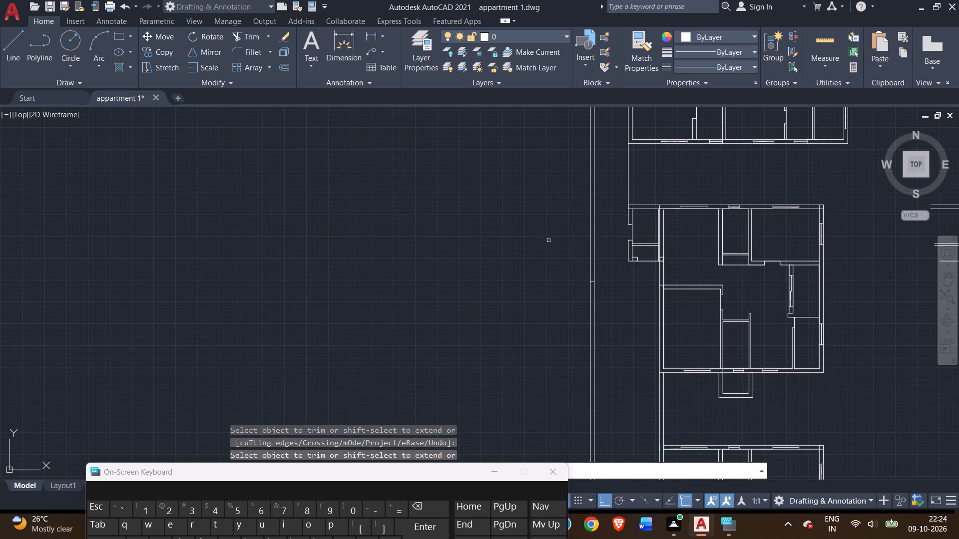
scroll(548, 241, up, 1)
scroll(548, 243, down, 3)
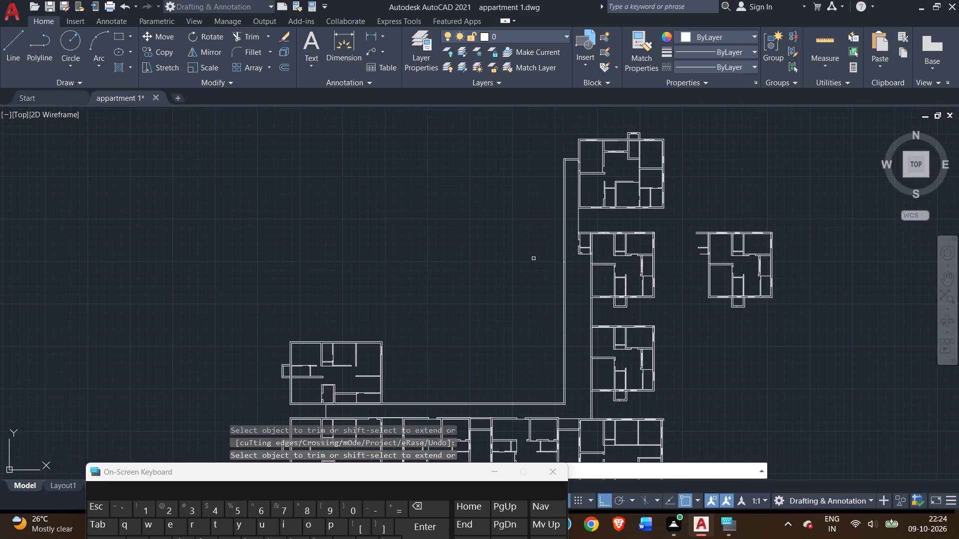
middle_drag(521, 271, 479, 166)
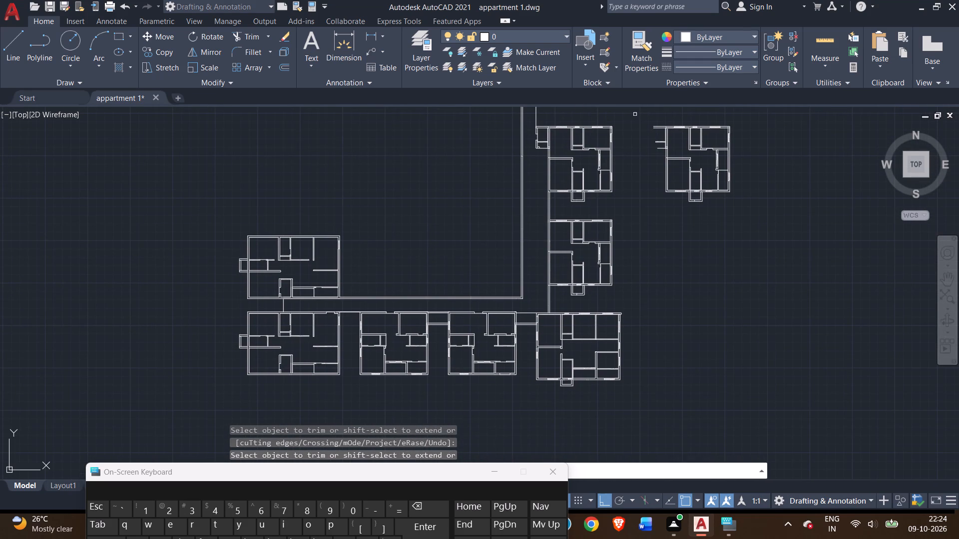
middle_drag(407, 198, 415, 231)
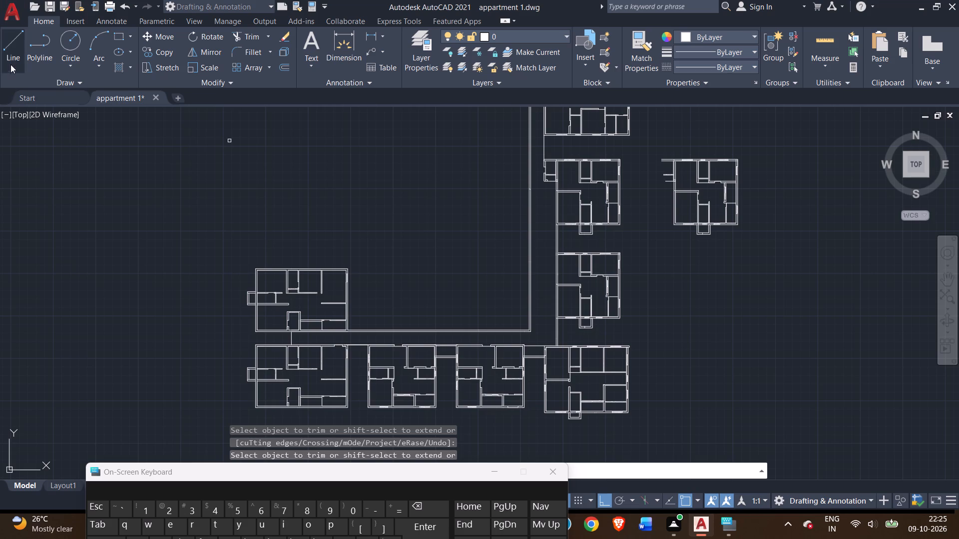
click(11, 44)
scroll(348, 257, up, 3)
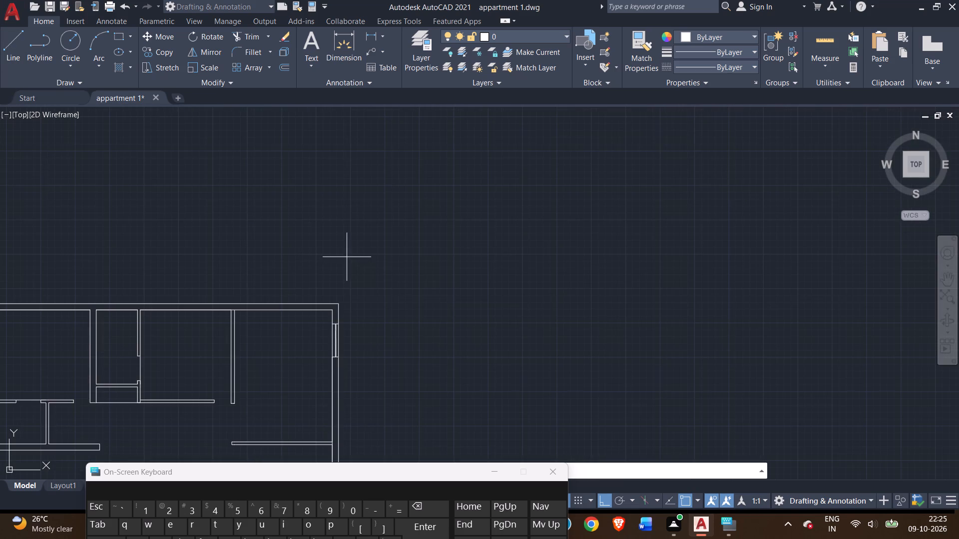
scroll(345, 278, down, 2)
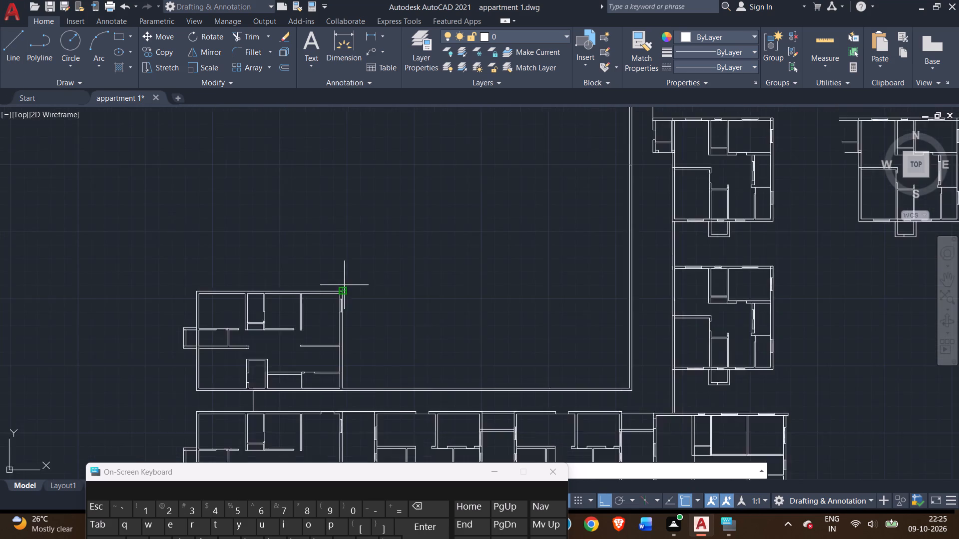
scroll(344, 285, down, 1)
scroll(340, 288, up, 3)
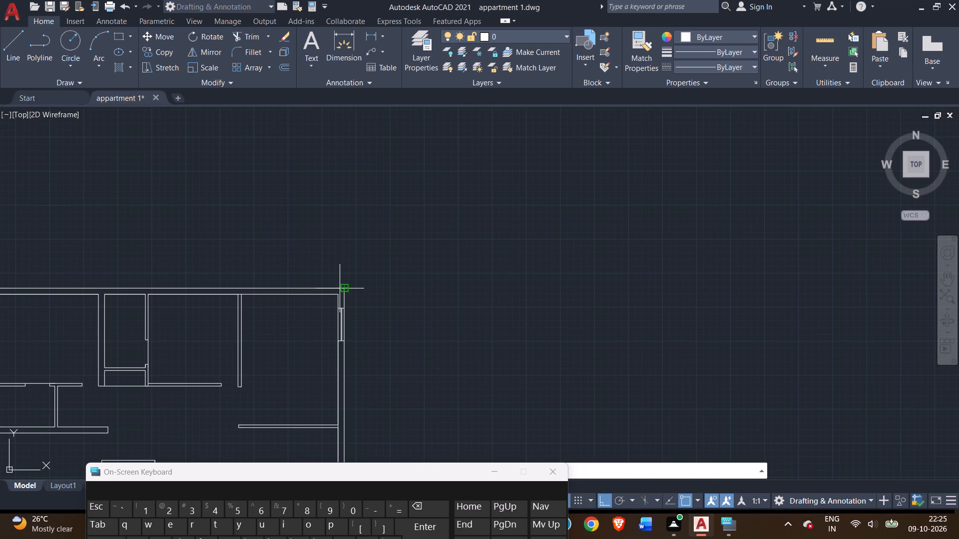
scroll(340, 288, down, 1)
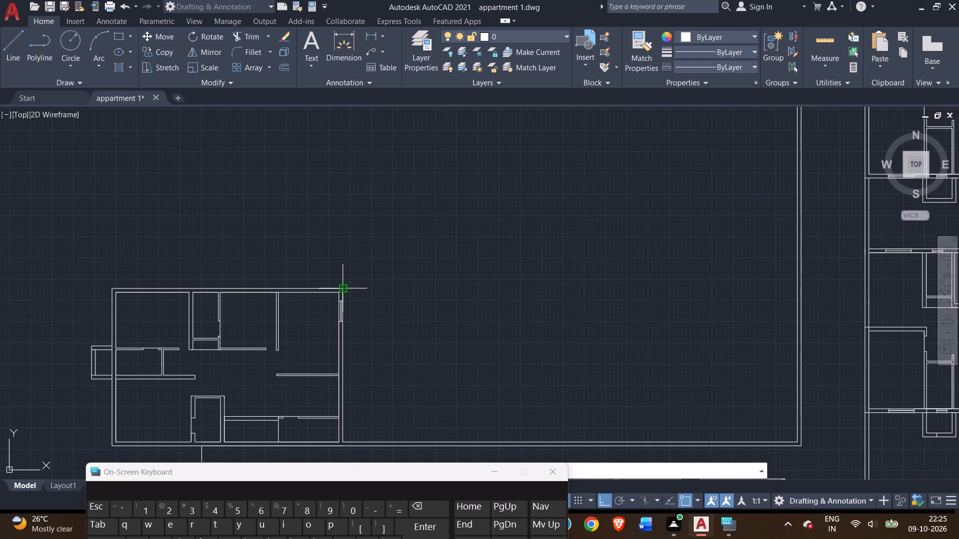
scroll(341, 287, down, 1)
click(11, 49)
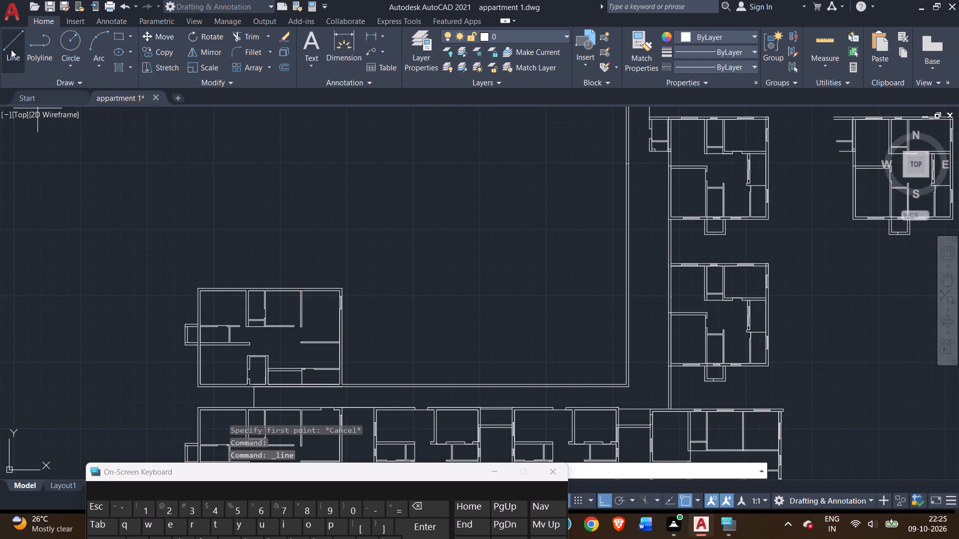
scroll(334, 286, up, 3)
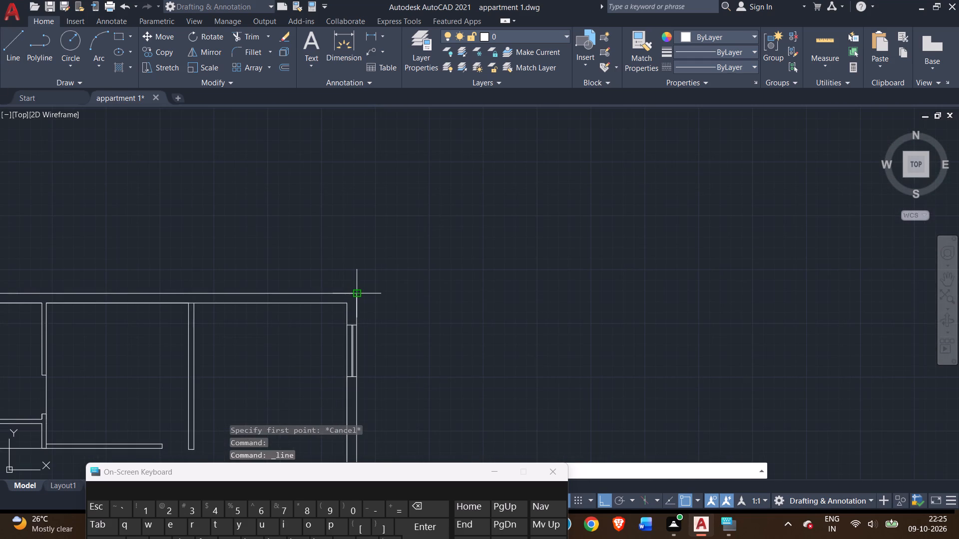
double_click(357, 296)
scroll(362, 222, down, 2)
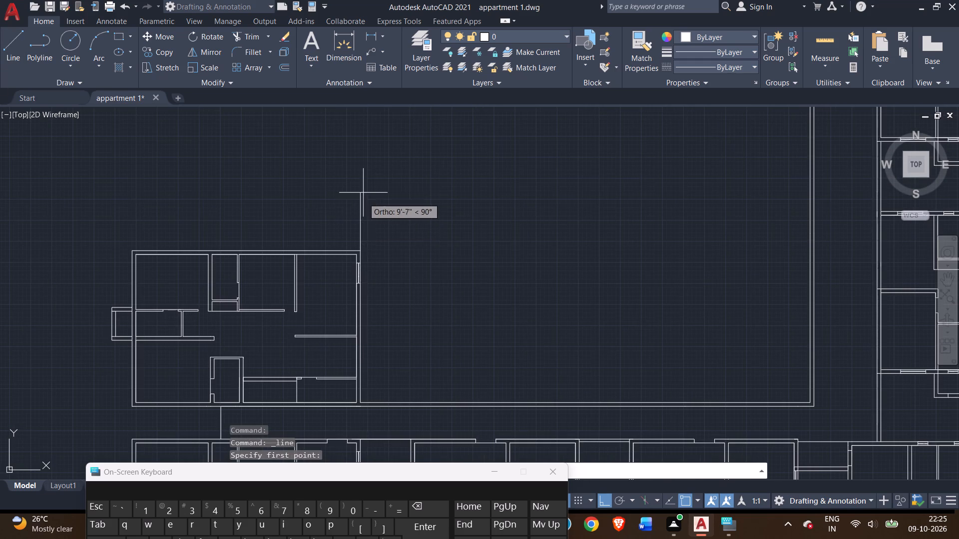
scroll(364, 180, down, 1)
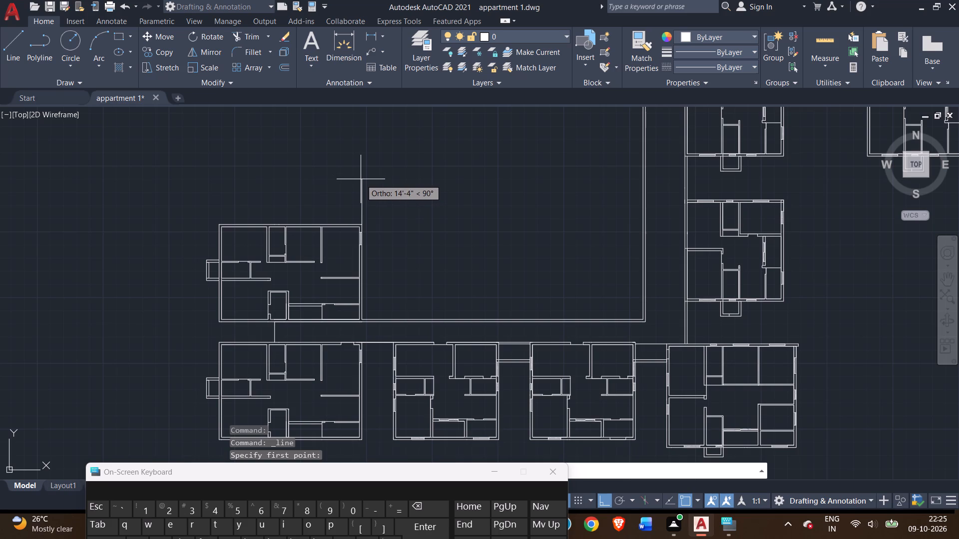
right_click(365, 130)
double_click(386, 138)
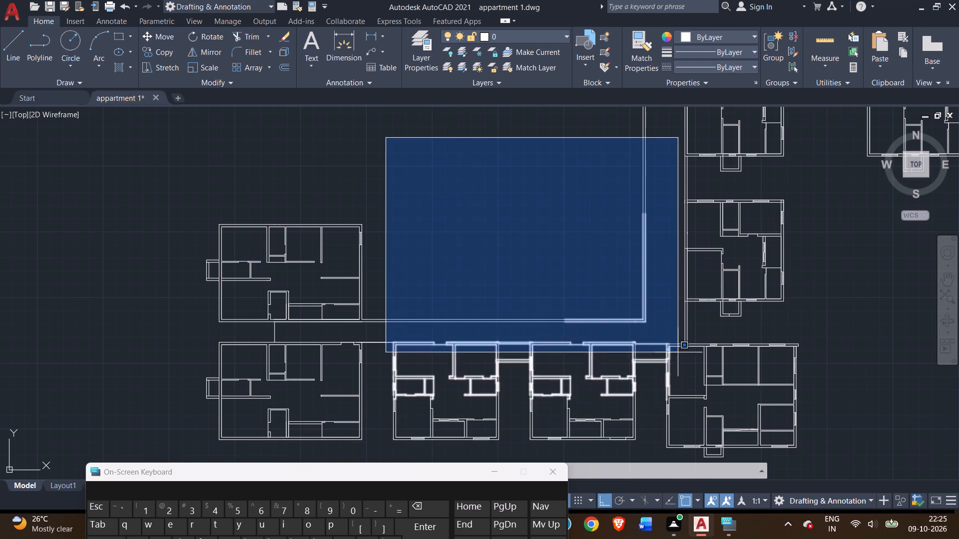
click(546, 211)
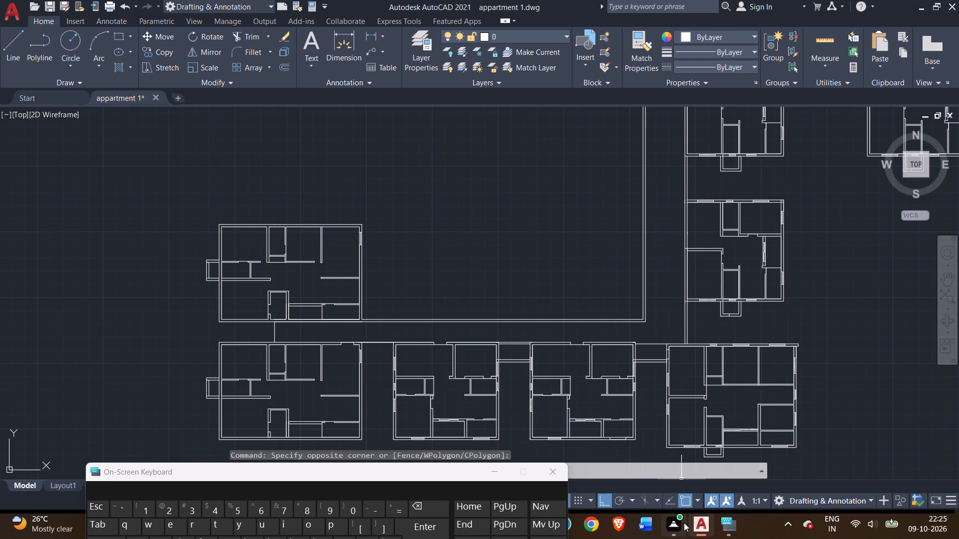
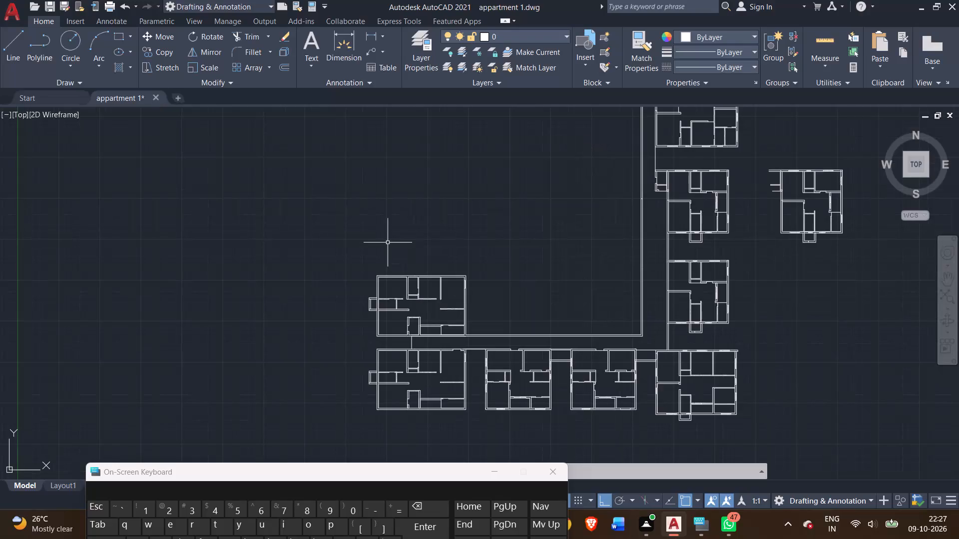
In the southeast corner unit, draw jamb lines for a 3' opening across the west wall of the narrow south room.
scroll(728, 394, up, 3)
scroll(620, 385, down, 2)
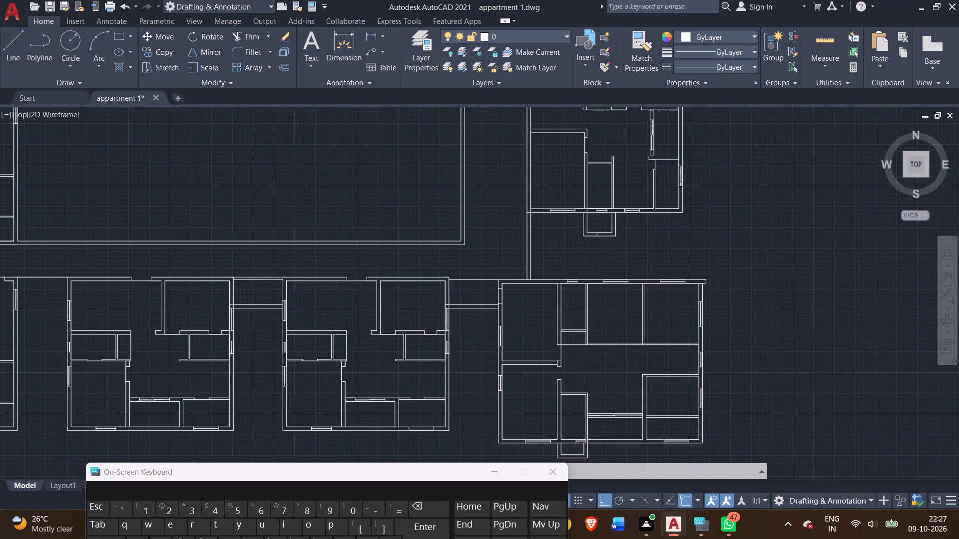
scroll(620, 385, up, 1)
middle_drag(620, 385, 610, 321)
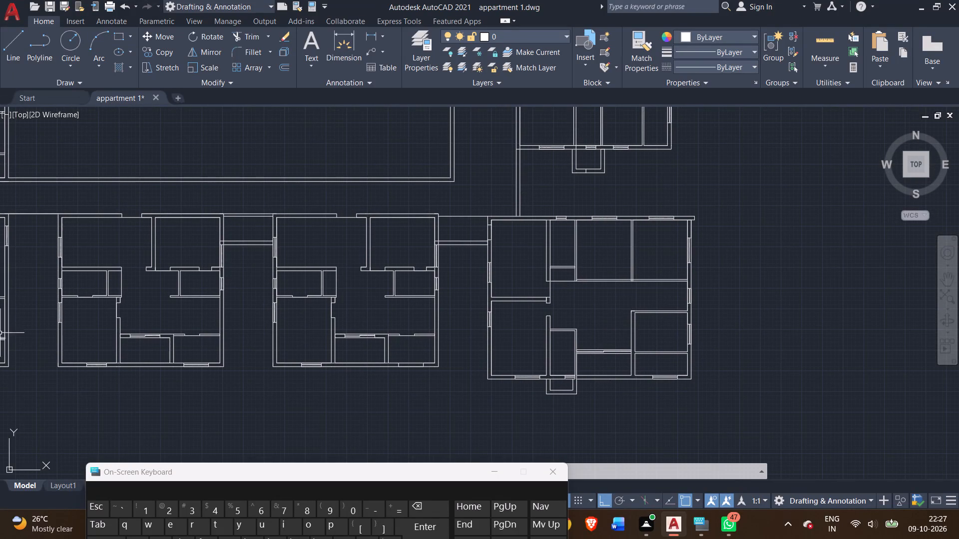
click(3, 44)
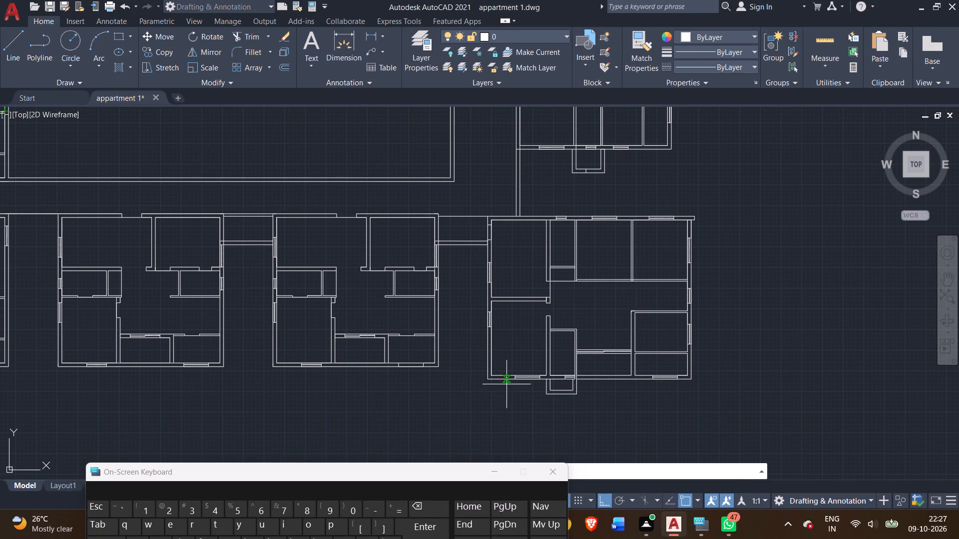
scroll(506, 384, up, 1)
scroll(565, 378, up, 2)
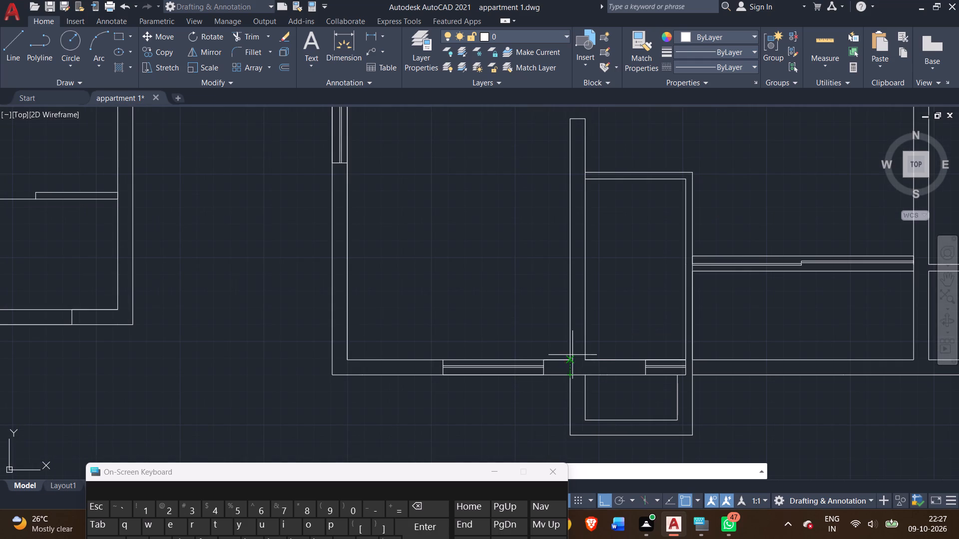
click(571, 359)
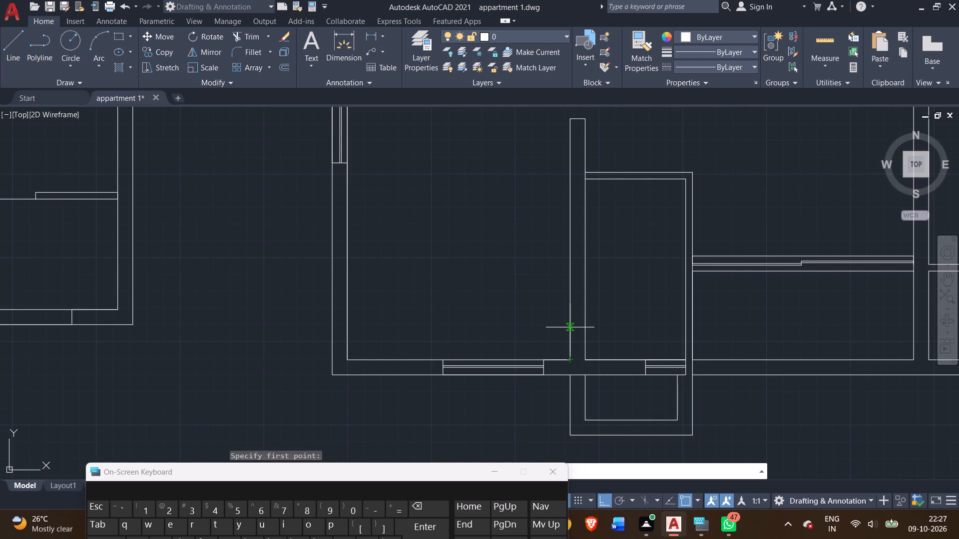
click(570, 327)
click(583, 328)
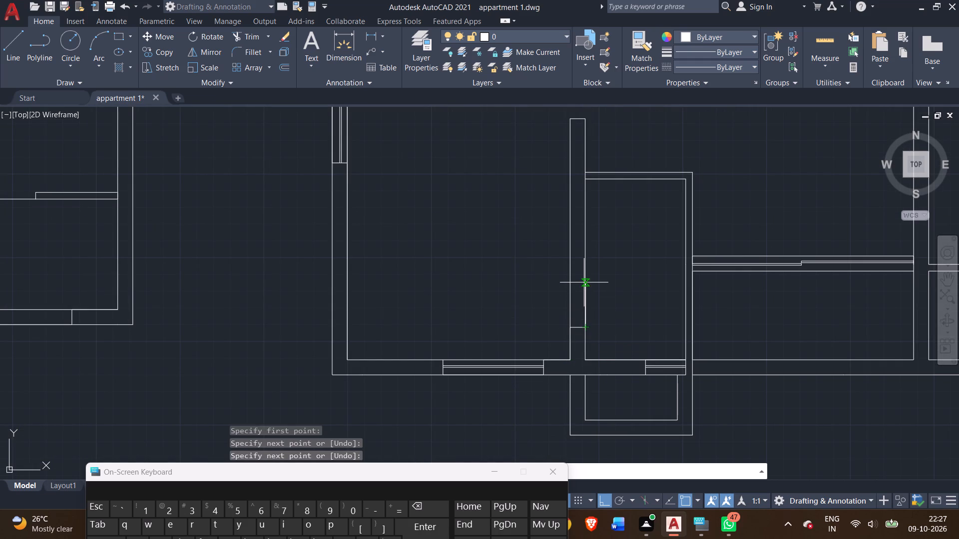
text(3')
key(Return)
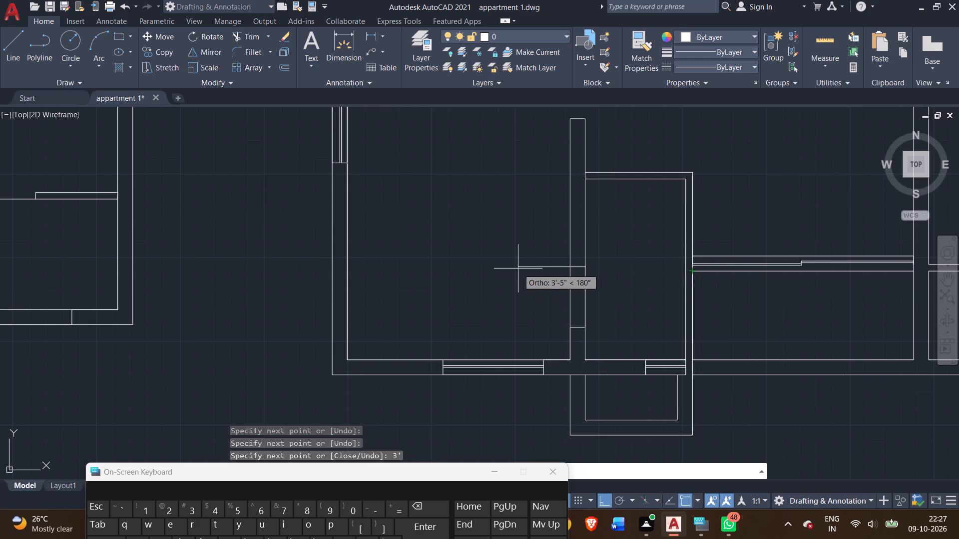
scroll(539, 263, up, 3)
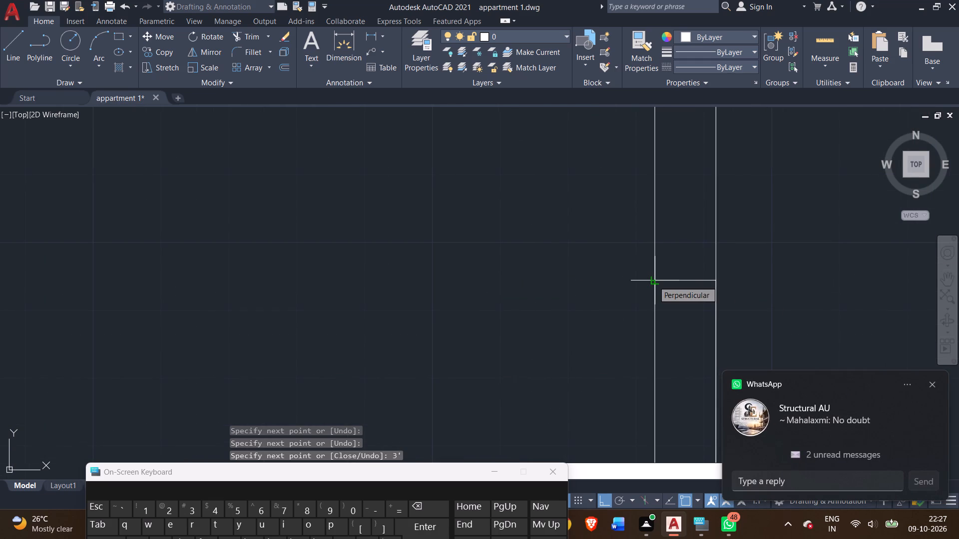
scroll(653, 281, up, 1)
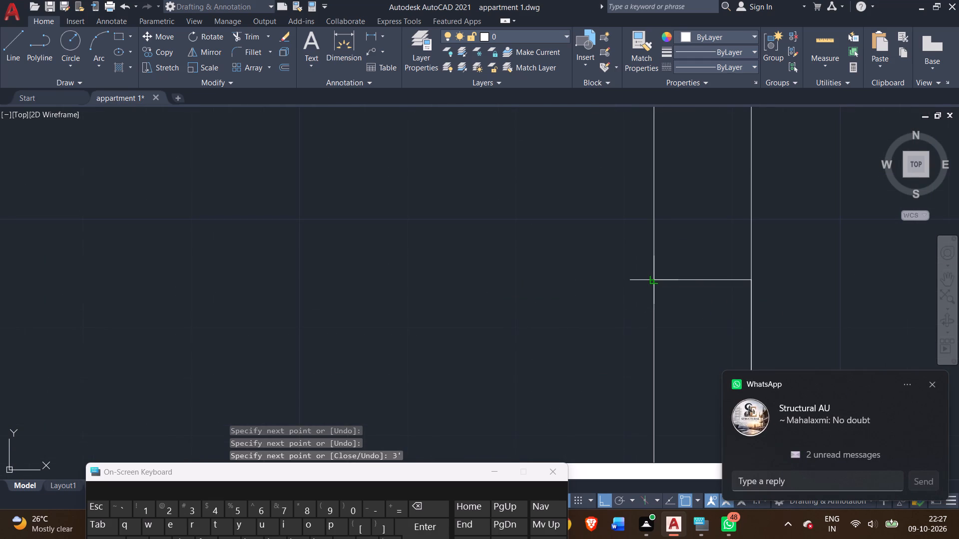
click(653, 281)
right_click(608, 280)
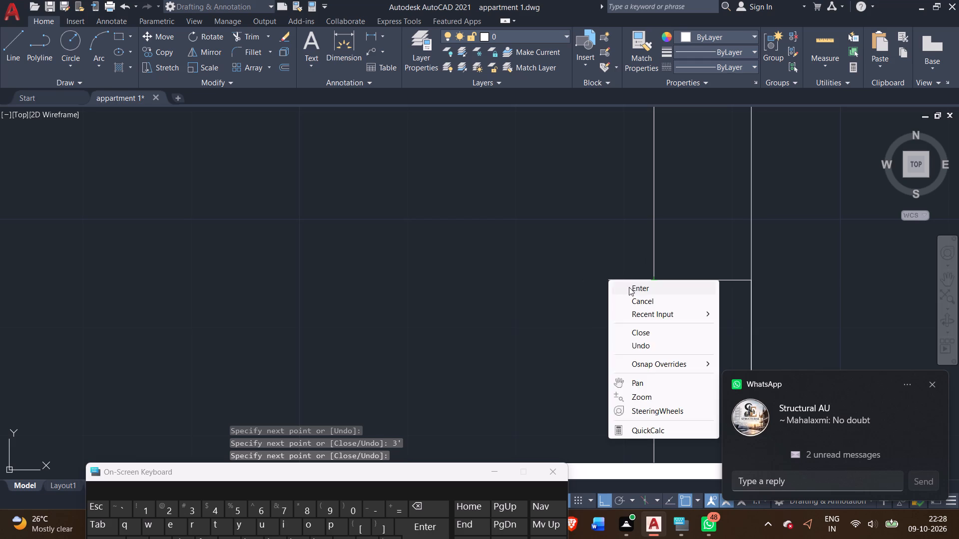
click(629, 287)
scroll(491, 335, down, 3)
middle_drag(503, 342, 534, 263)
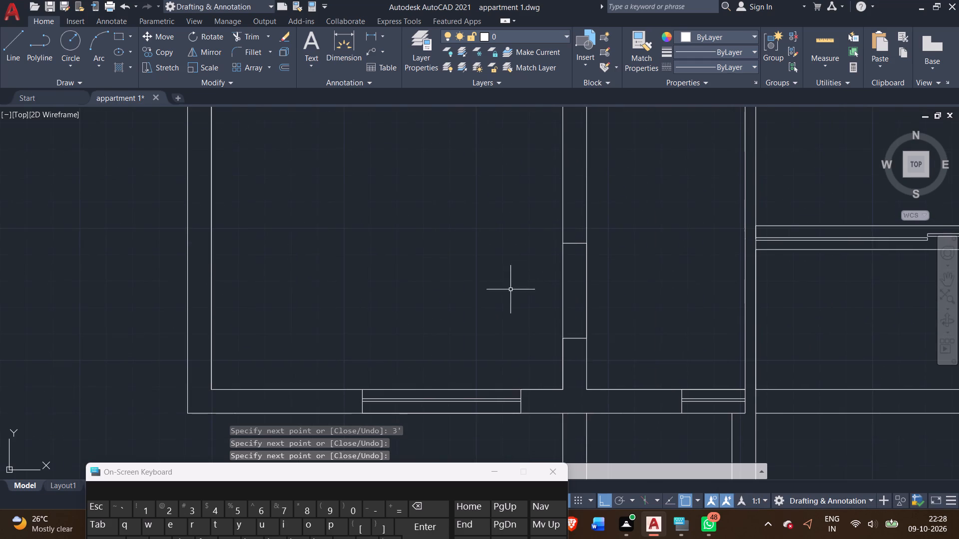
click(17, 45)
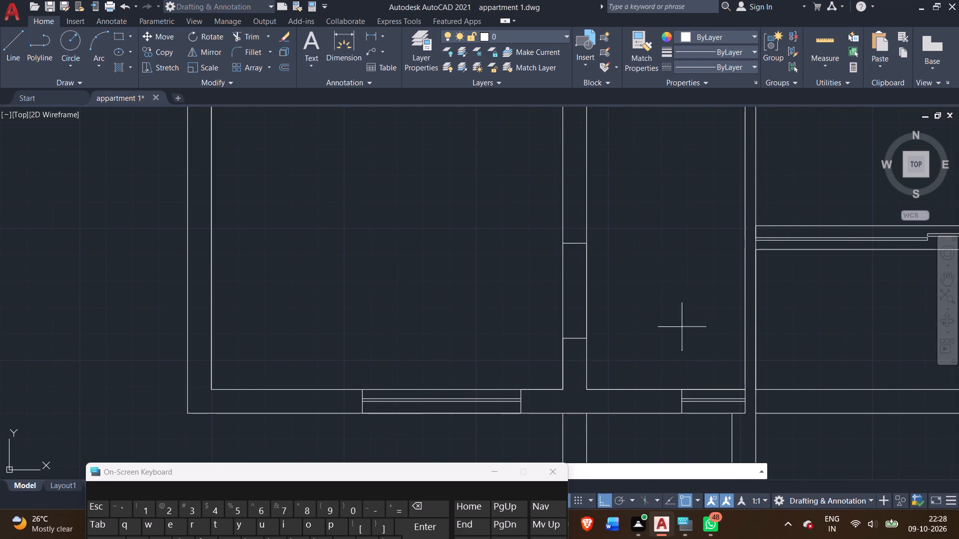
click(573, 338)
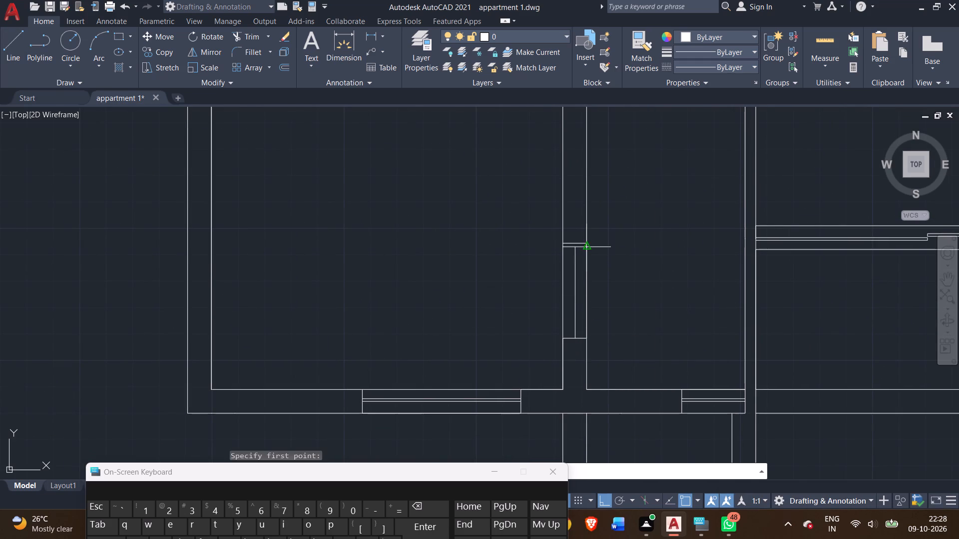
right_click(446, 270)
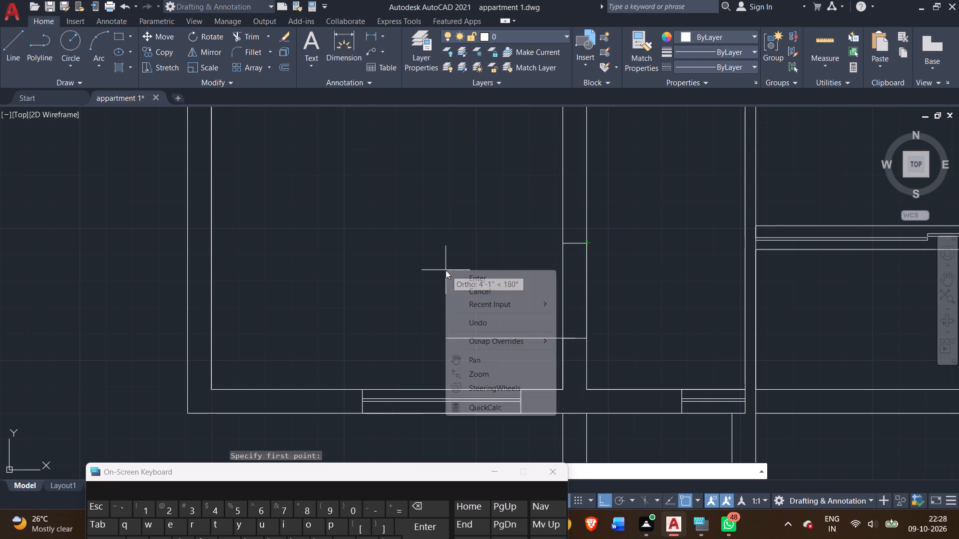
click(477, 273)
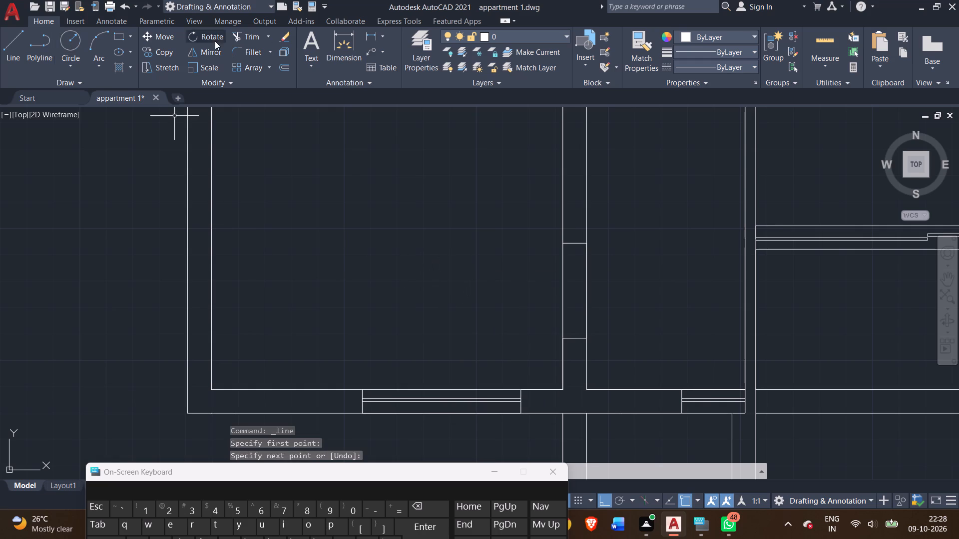
Trim the east face line of that wall between the two new jamb lines.
click(258, 37)
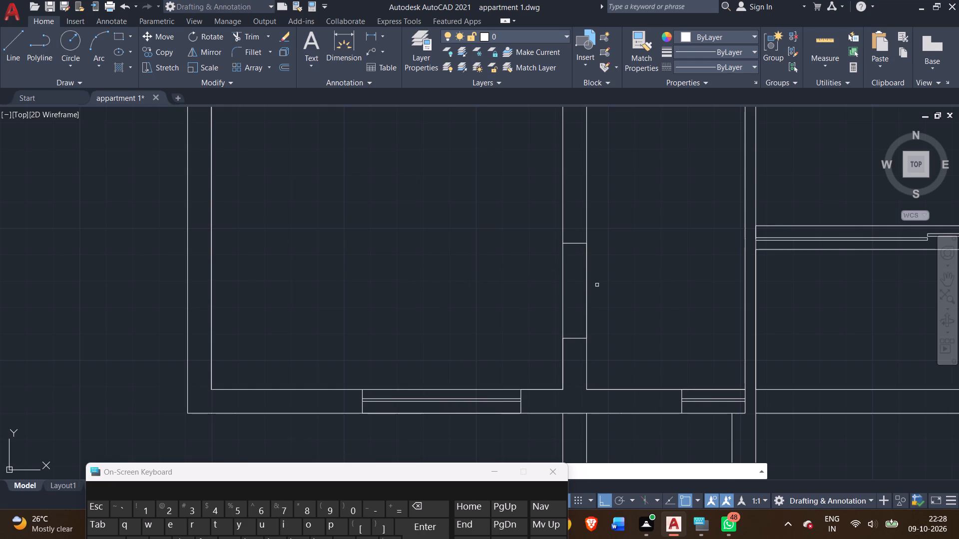
click(586, 271)
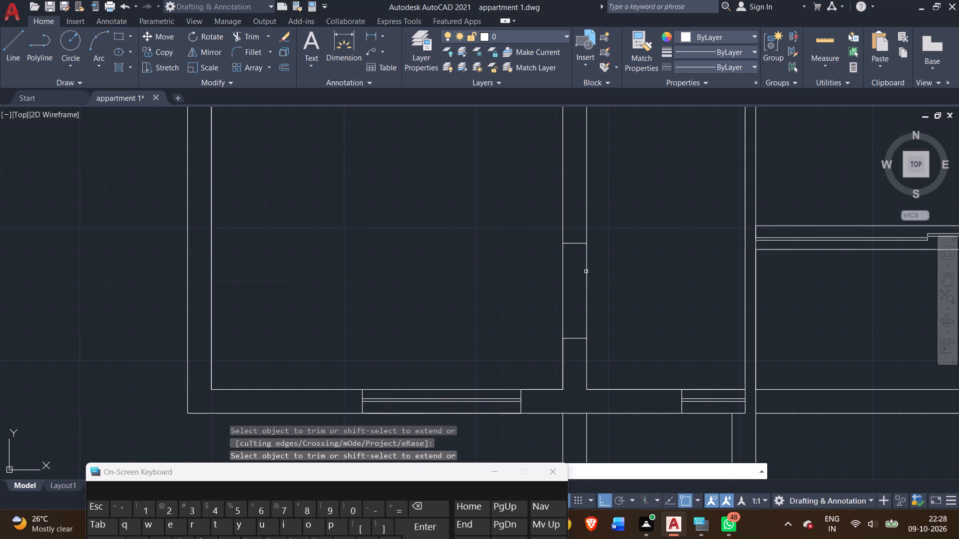
click(586, 270)
Examine the units along the corridor and the separate unit to the east within the overall layout.
scroll(497, 283, down, 2)
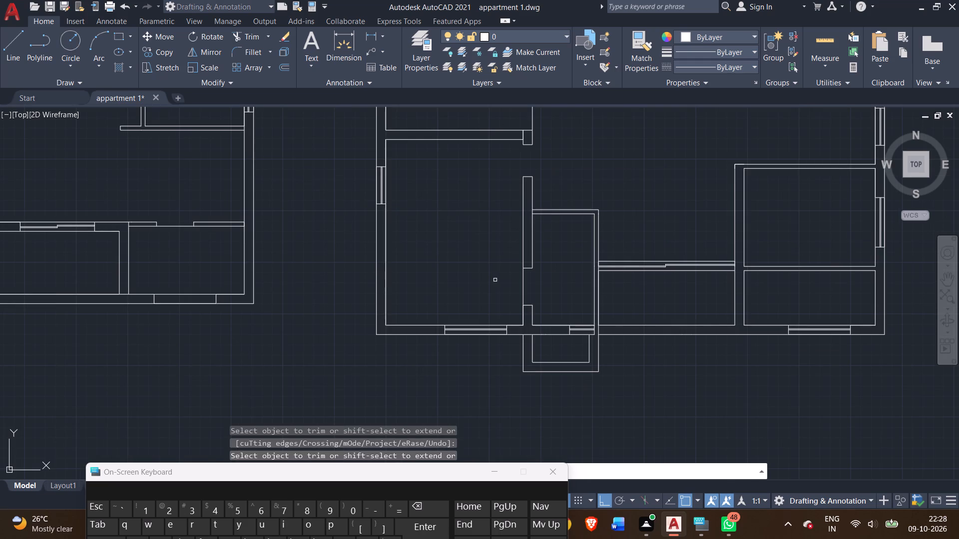
scroll(484, 298, down, 1)
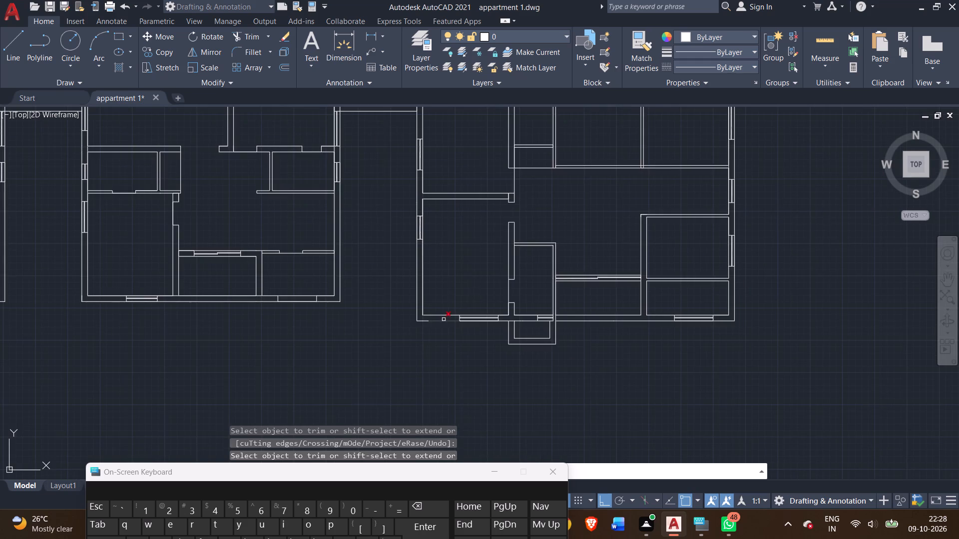
scroll(444, 317, down, 2)
middle_drag(395, 341, 450, 460)
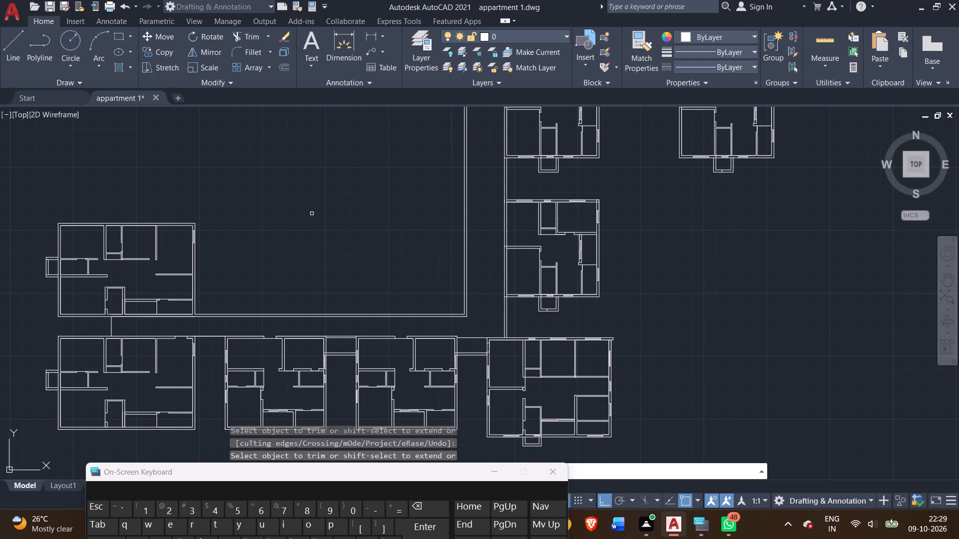
scroll(299, 211, down, 1)
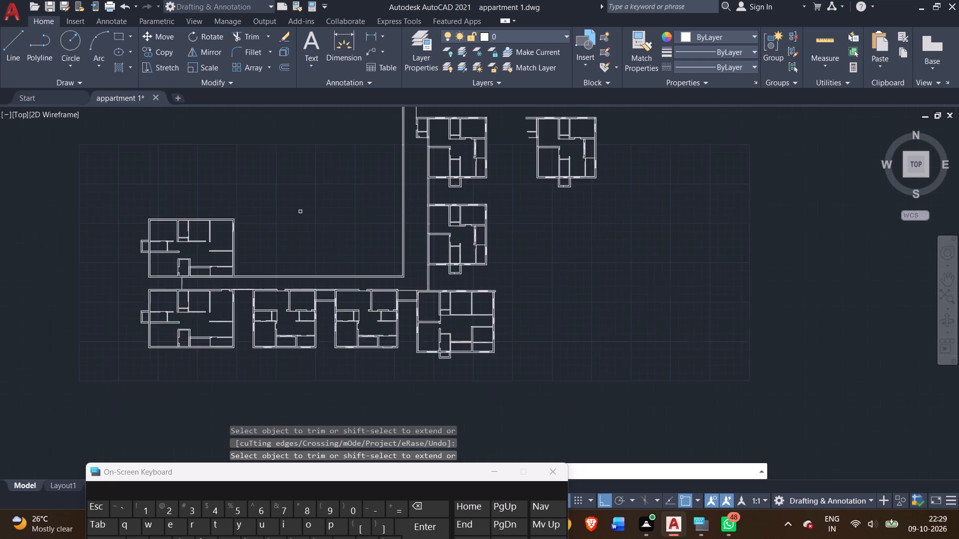
scroll(309, 206, down, 2)
scroll(331, 203, up, 2)
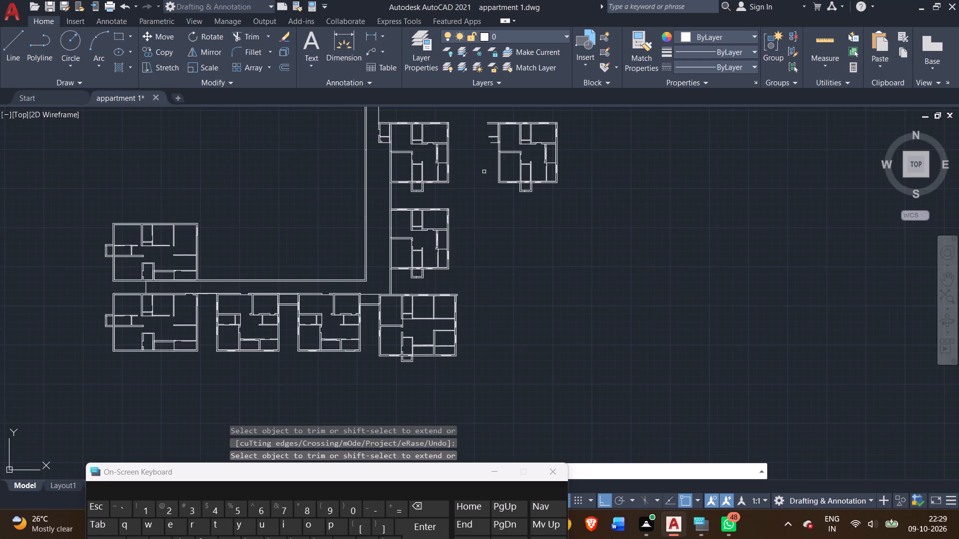
scroll(484, 172, up, 3)
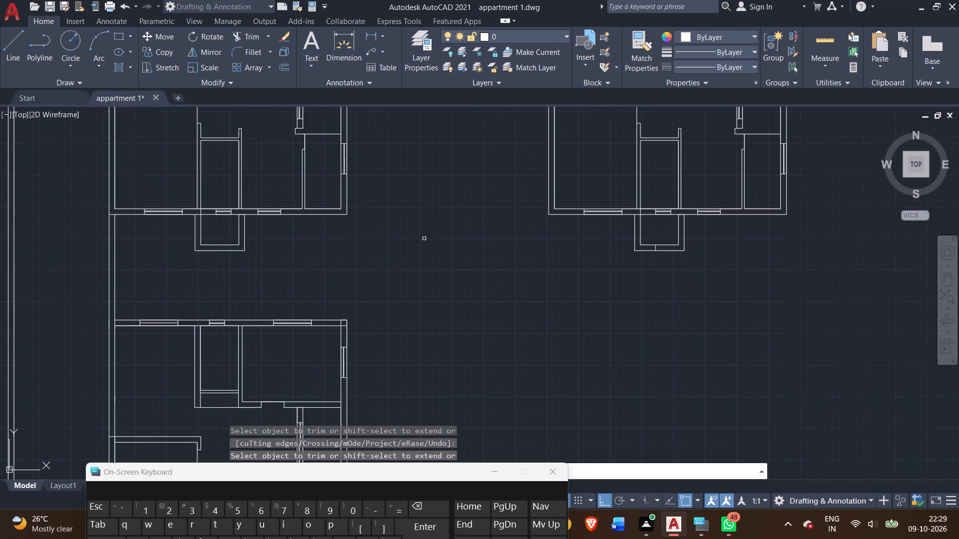
scroll(424, 239, down, 3)
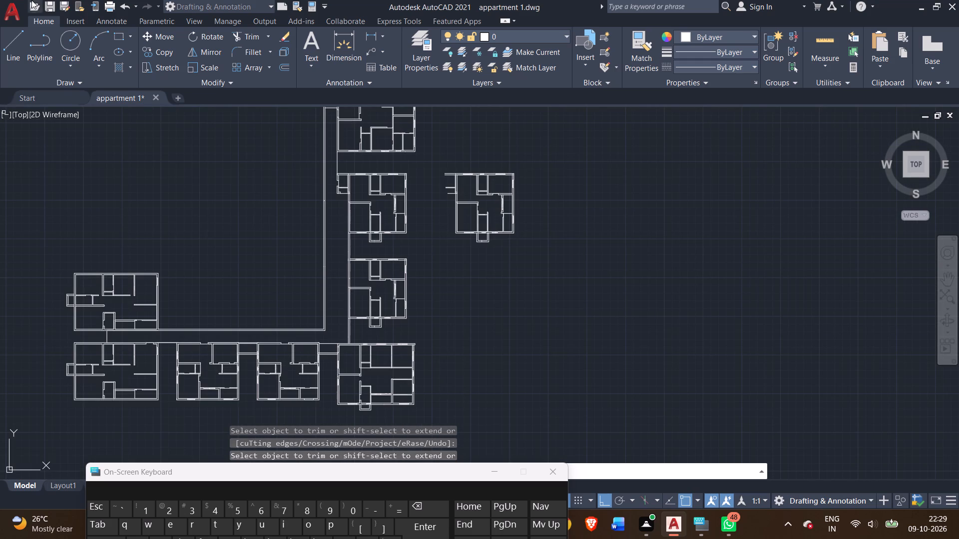
Start a line around the two western units on either side of the corridor.
middle_drag(223, 211, 360, 137)
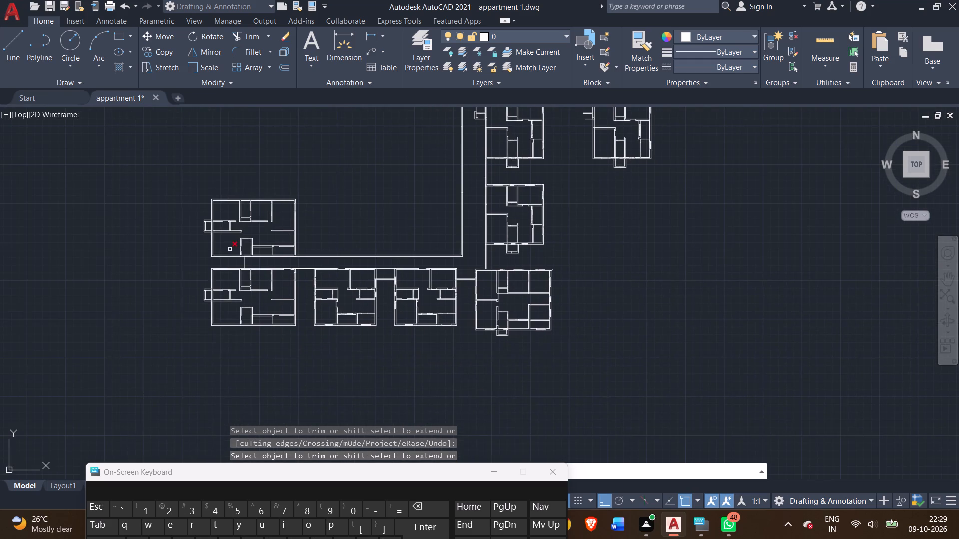
scroll(228, 248, up, 2)
click(11, 51)
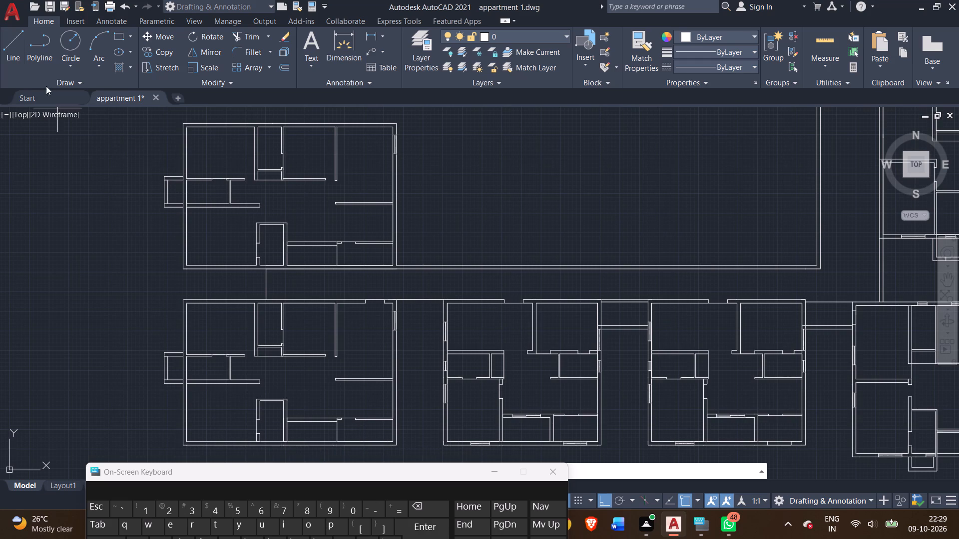
scroll(450, 252, up, 2)
scroll(444, 252, down, 3)
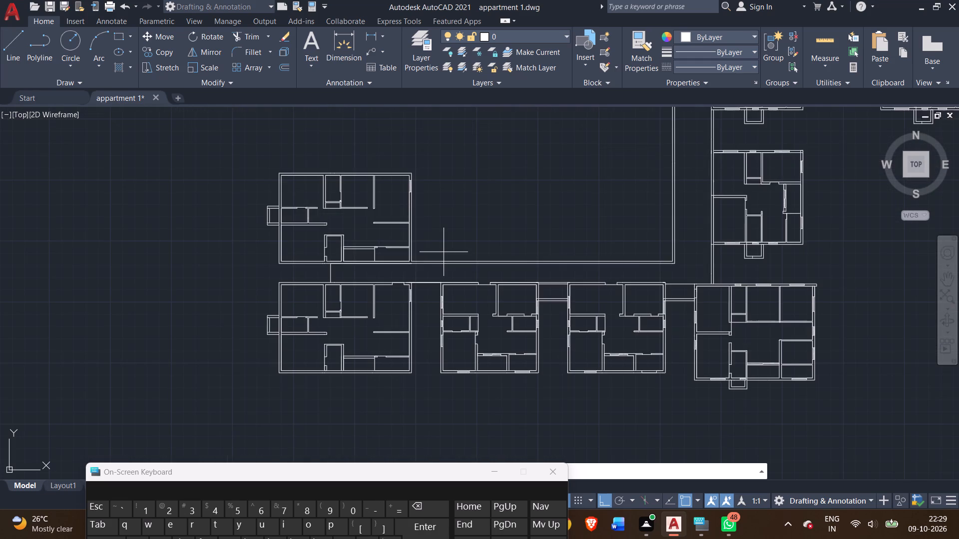
scroll(444, 252, up, 1)
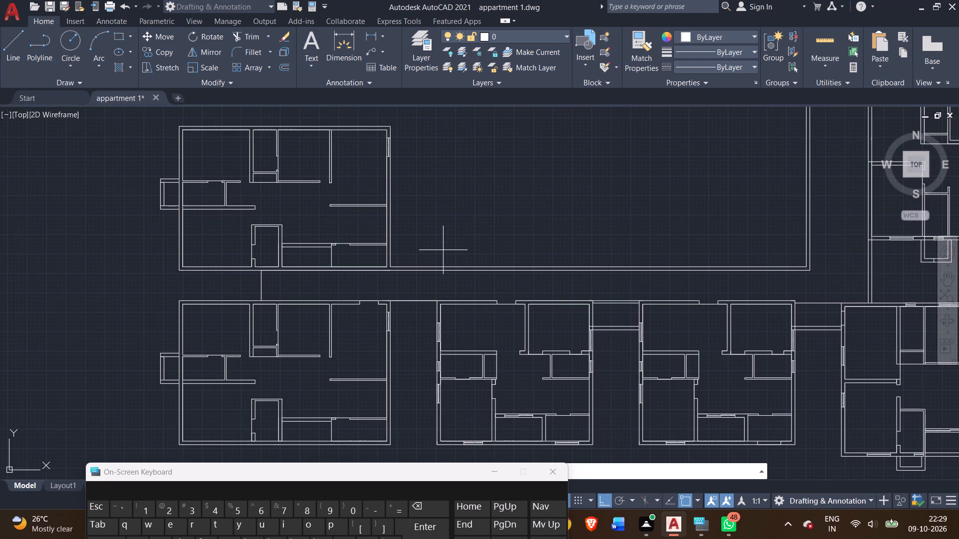
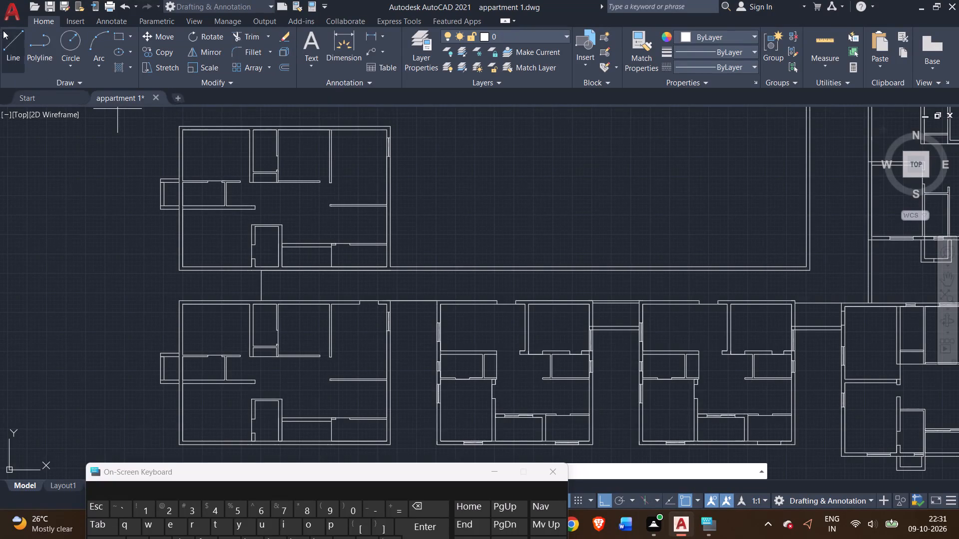
From the southeast corner of the large enclosure north of the corridor, draw a line west along its south wall, then 5' and 7' north.
click(8, 33)
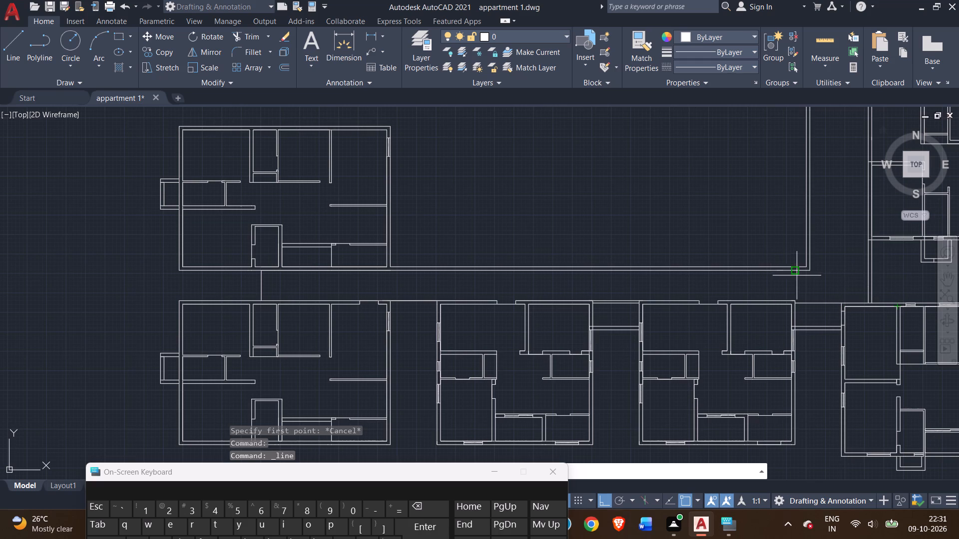
click(813, 271)
click(681, 273)
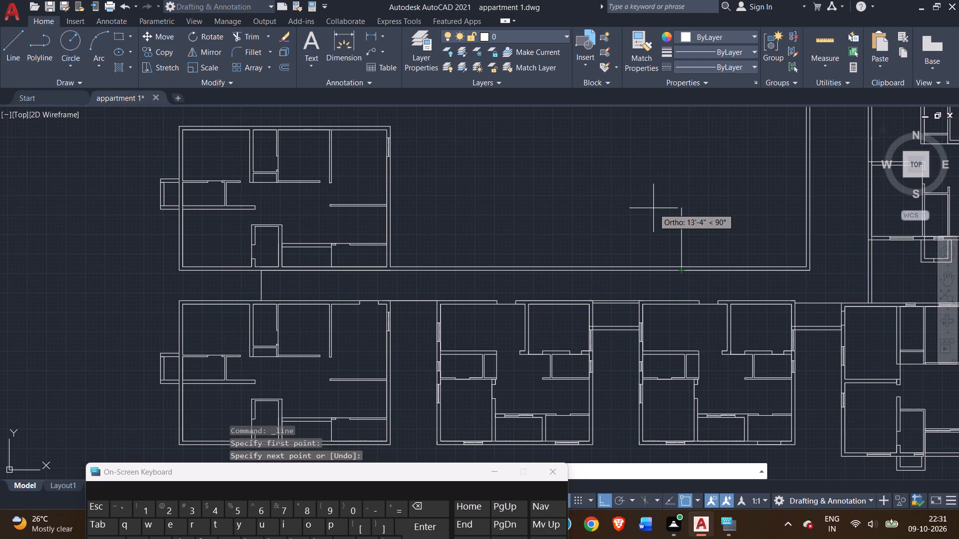
text(5';)
key(Return)
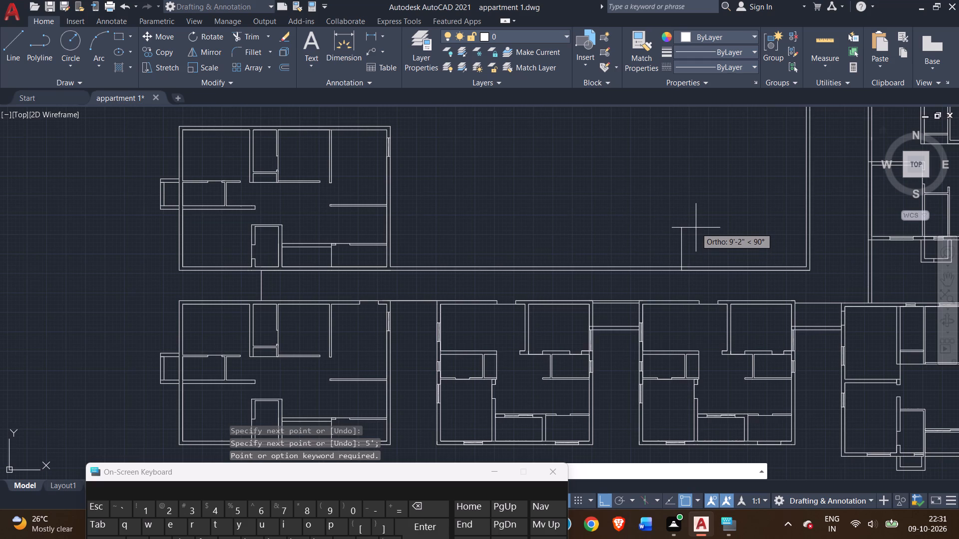
text(5')
key(Return)
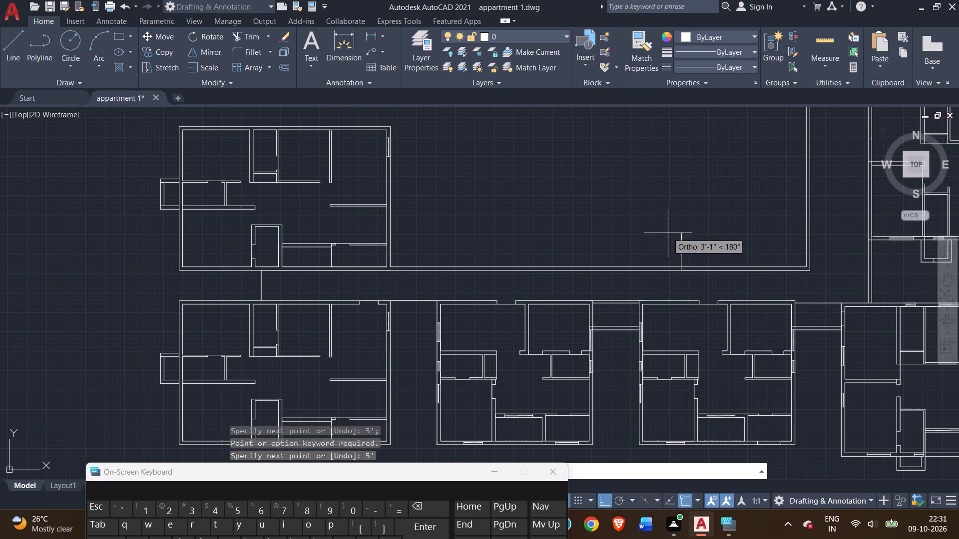
scroll(682, 235, up, 1)
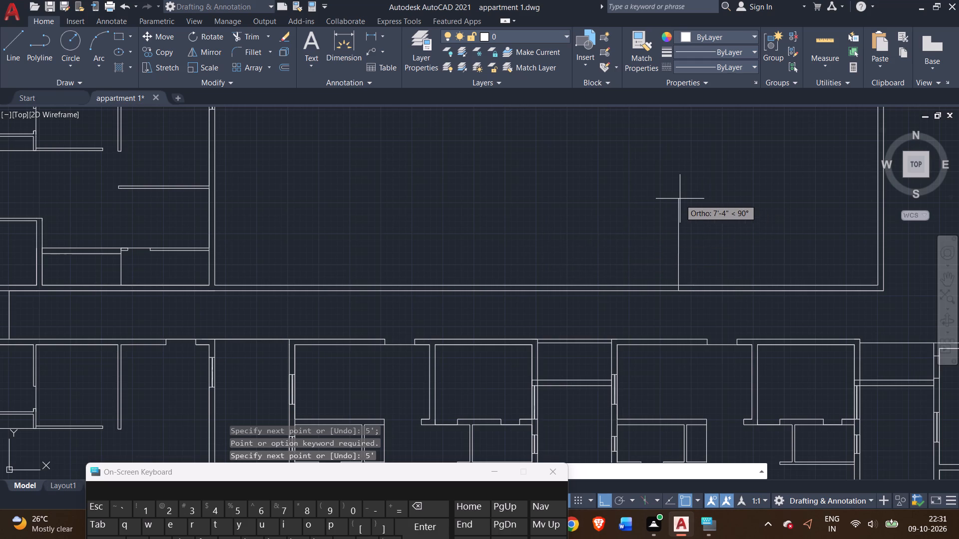
key(7)
key(apostrophe)
key(Return)
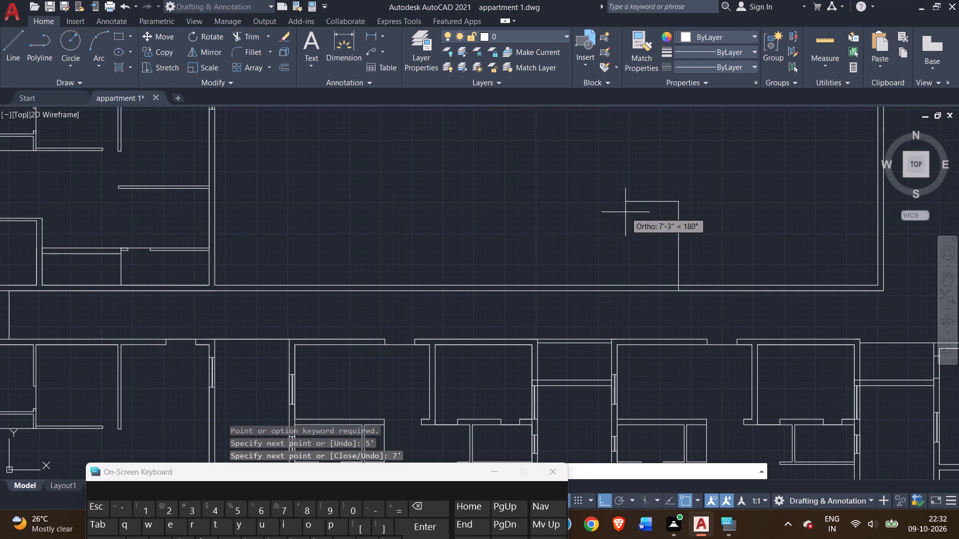
Continue the line west in alternating 9" and 7' segments, three of each, to form the new outline's north side.
key(9)
key(shift+quotedbl)
key(Return)
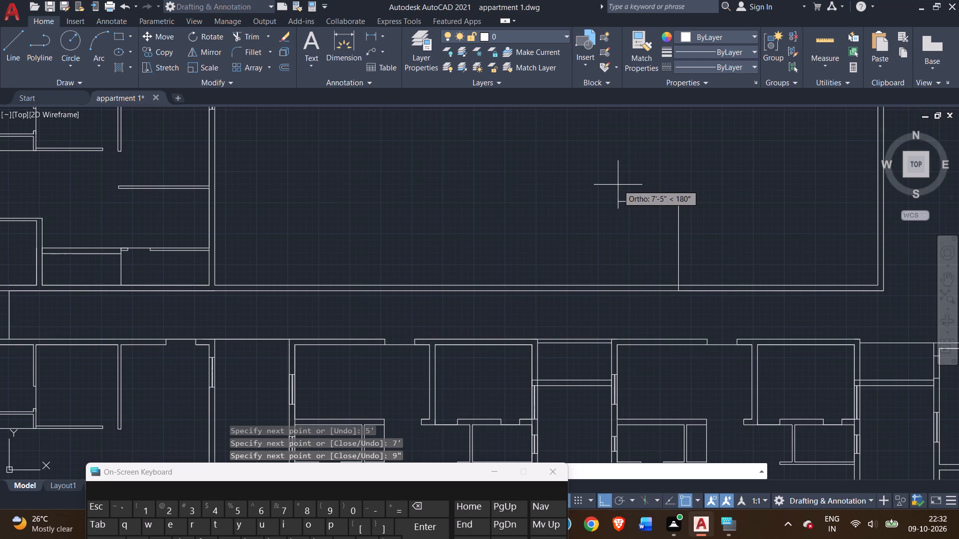
text(7')
key(Return)
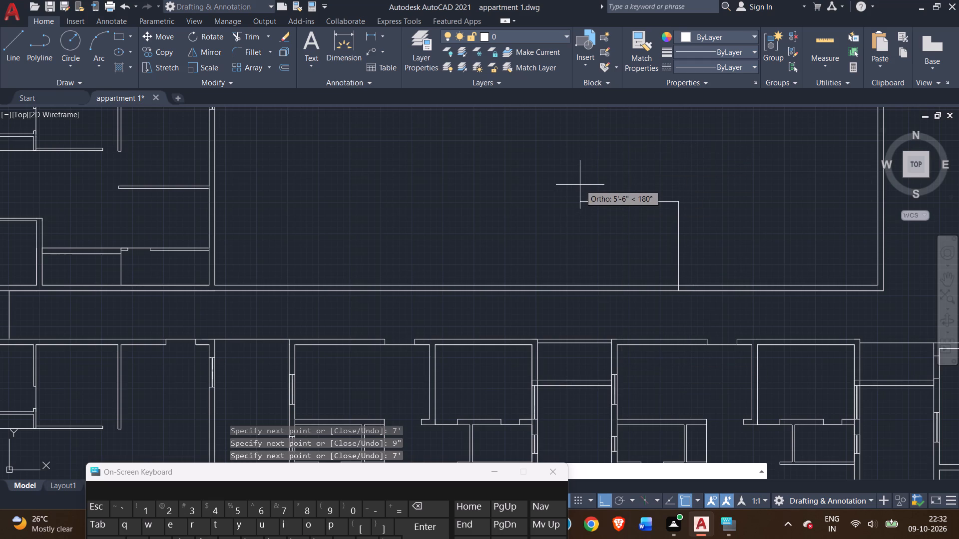
key(9)
key(shift+quotedbl)
key(Return)
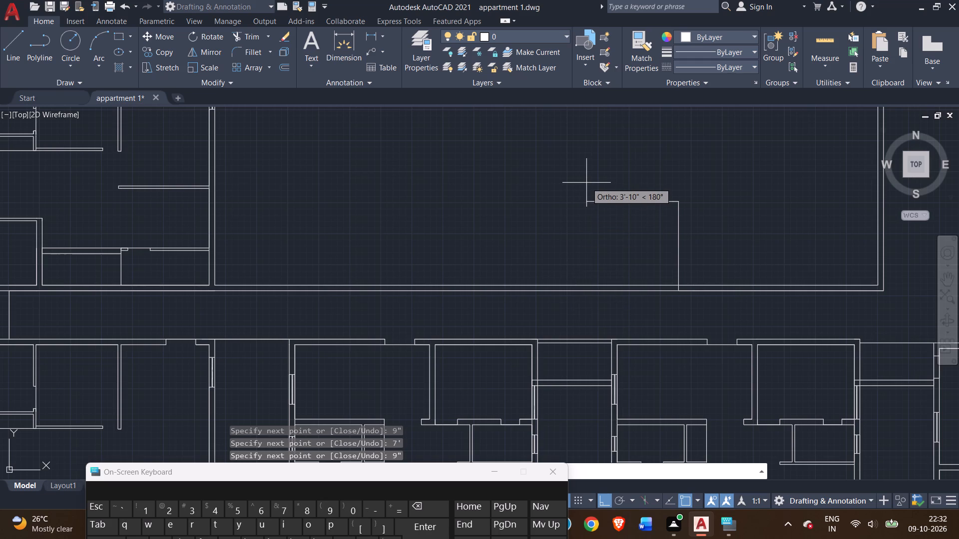
text(7')
key(Return)
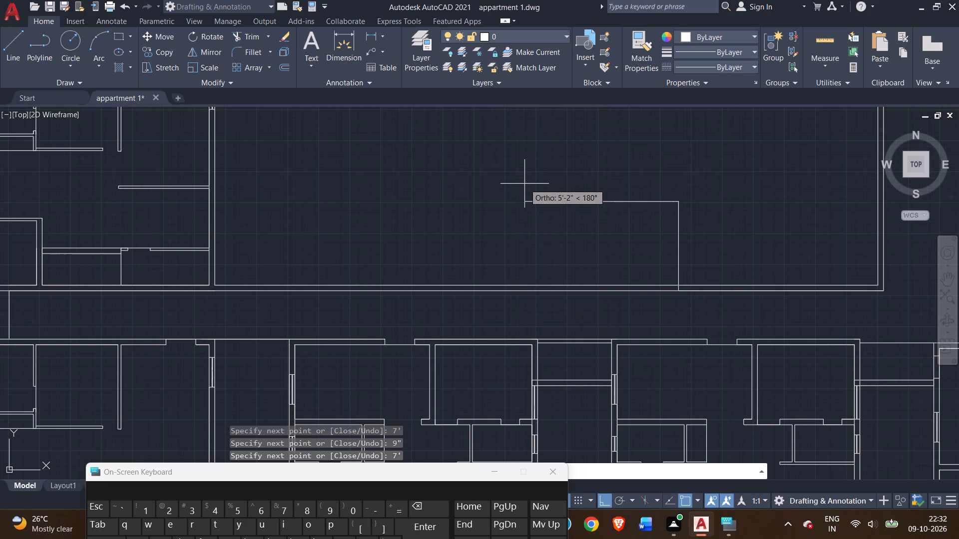
key(9)
key(shift+quotedbl)
key(Return)
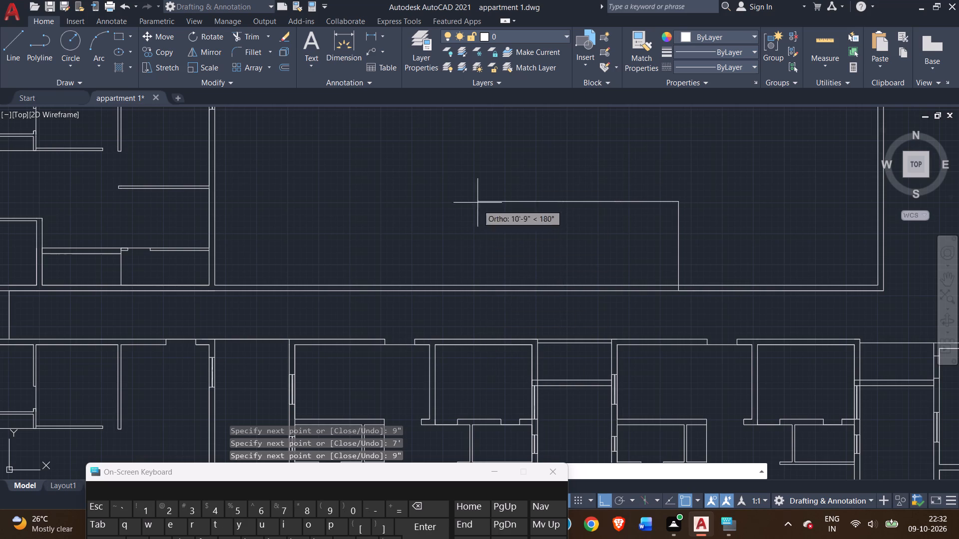
text(7')
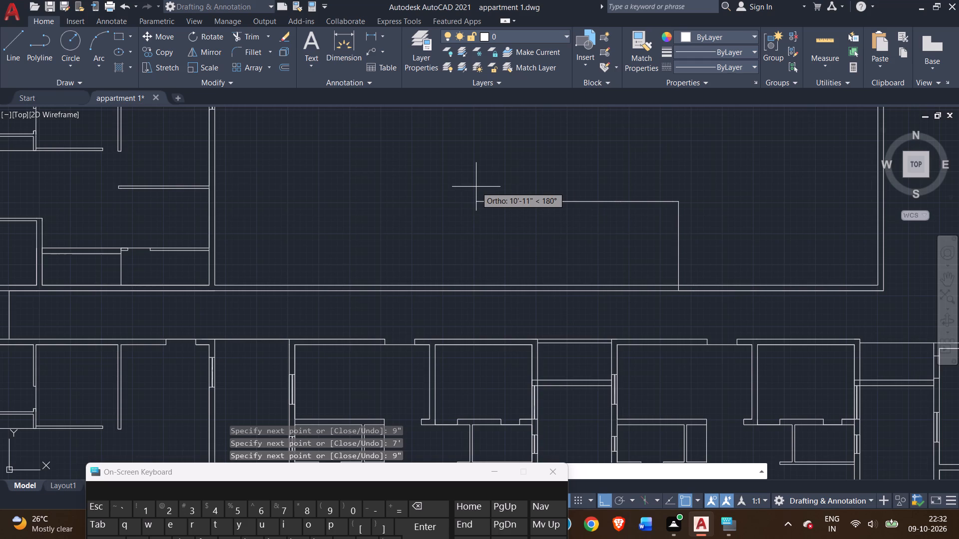
key(Return)
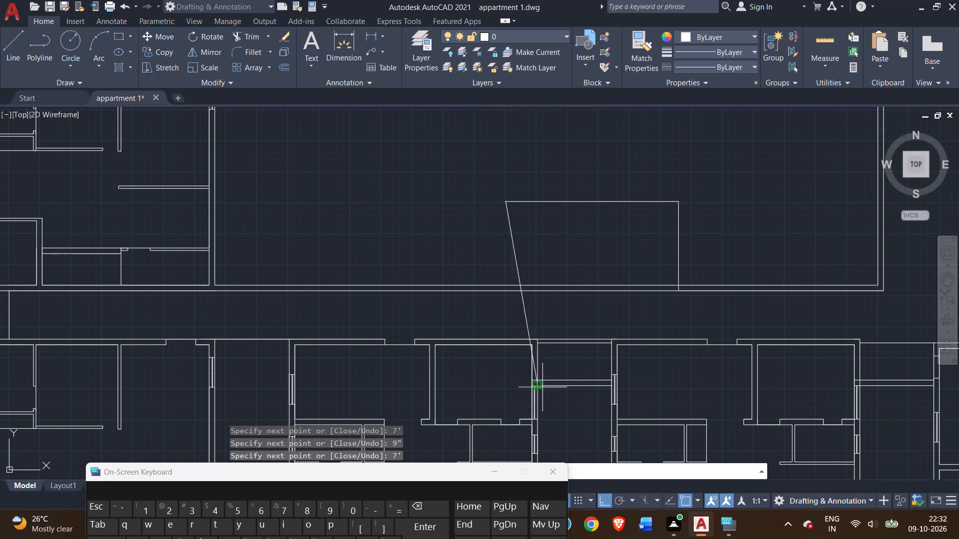
Close the outline's west side with a line south to the inner face of the enclosure's south wall.
scroll(507, 282, up, 3)
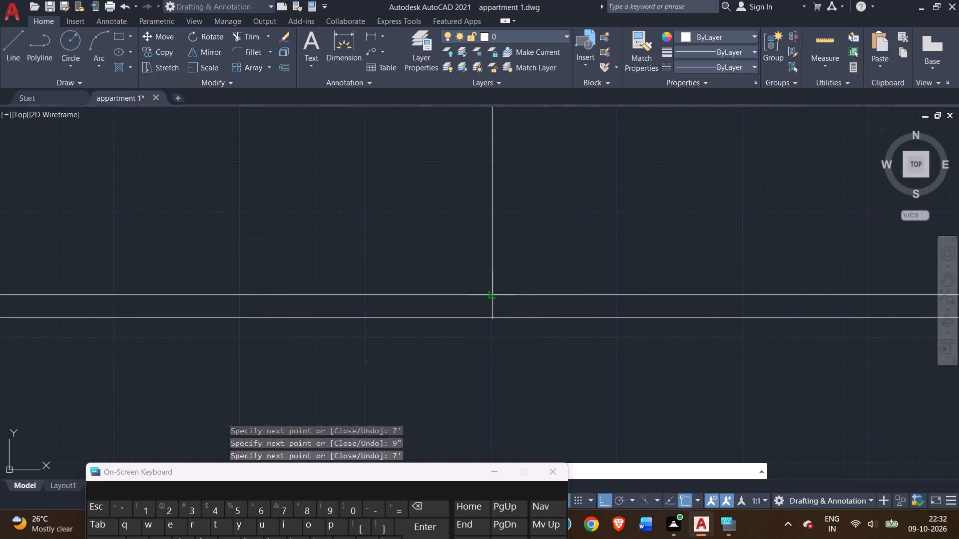
click(493, 292)
right_click(515, 262)
click(551, 263)
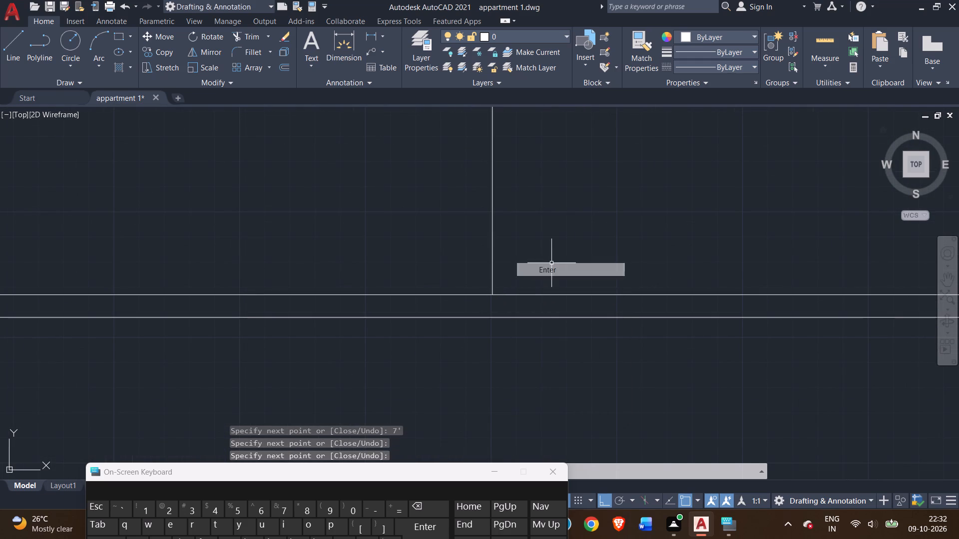
Measure the length of the new outline's north side between its two corners.
click(360, 43)
scroll(493, 161, down, 2)
middle_drag(544, 145, 543, 189)
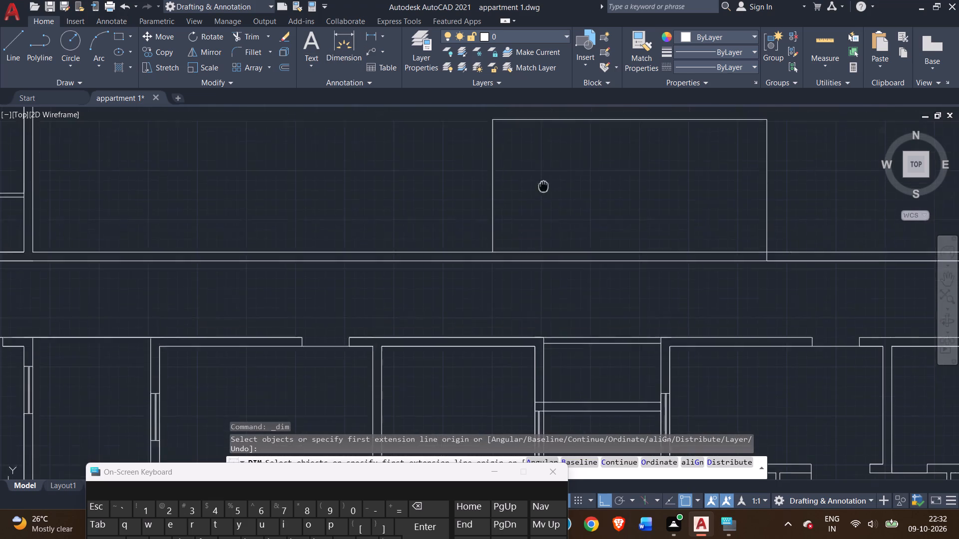
middle_drag(543, 189, 542, 234)
scroll(542, 234, up, 1)
click(463, 131)
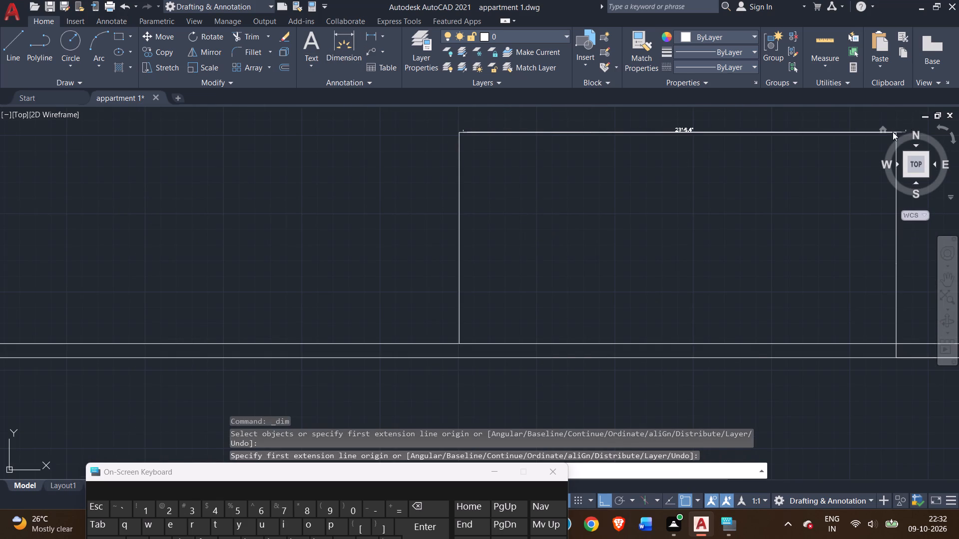
middle_drag(830, 151, 824, 151)
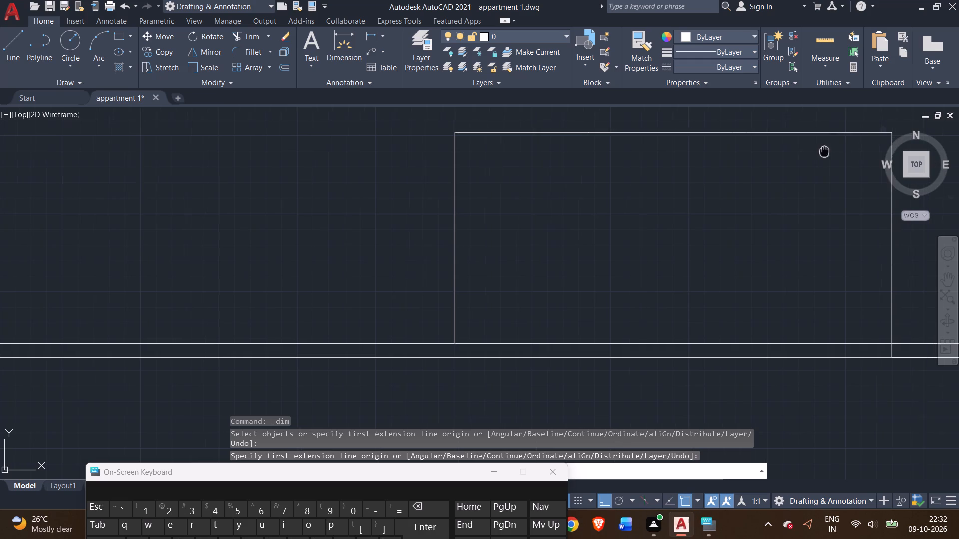
middle_drag(824, 151, 547, 161)
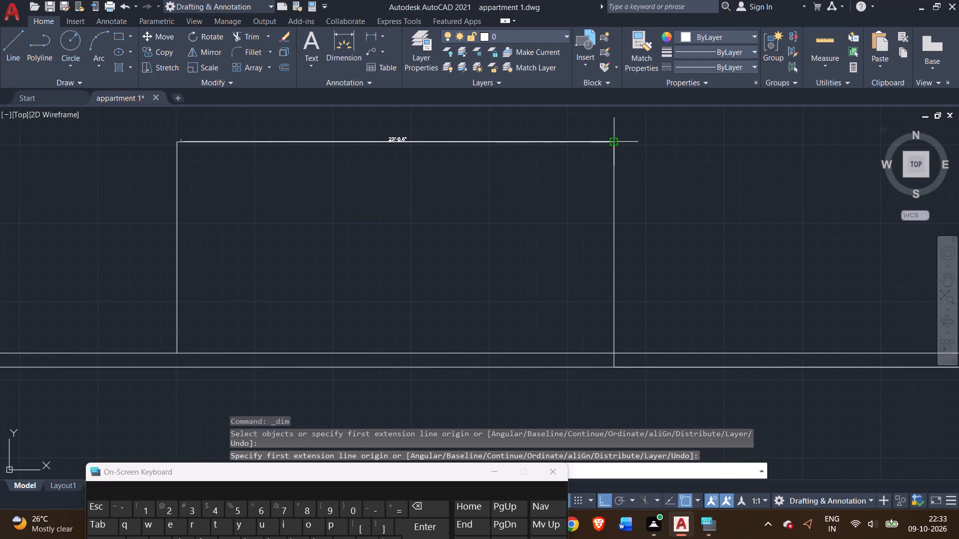
right_click(392, 155)
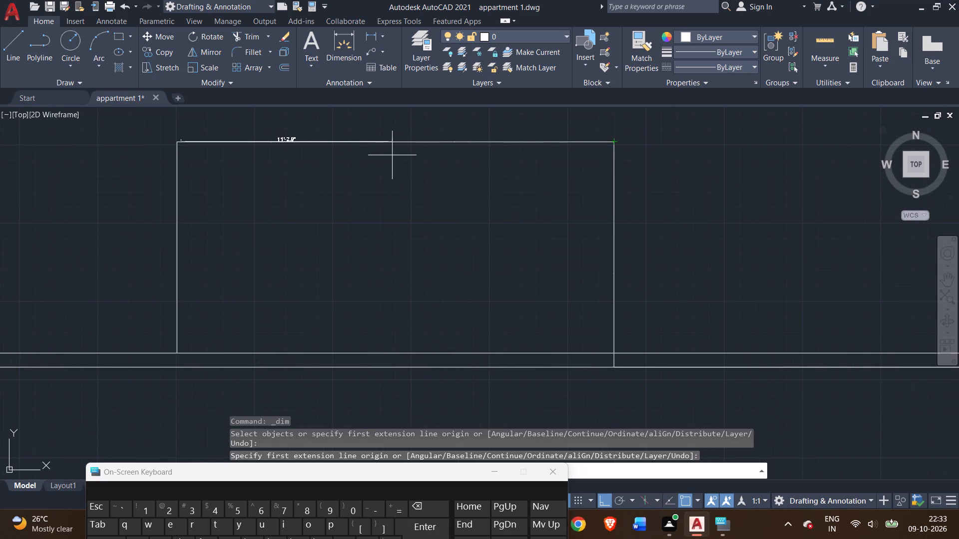
click(410, 163)
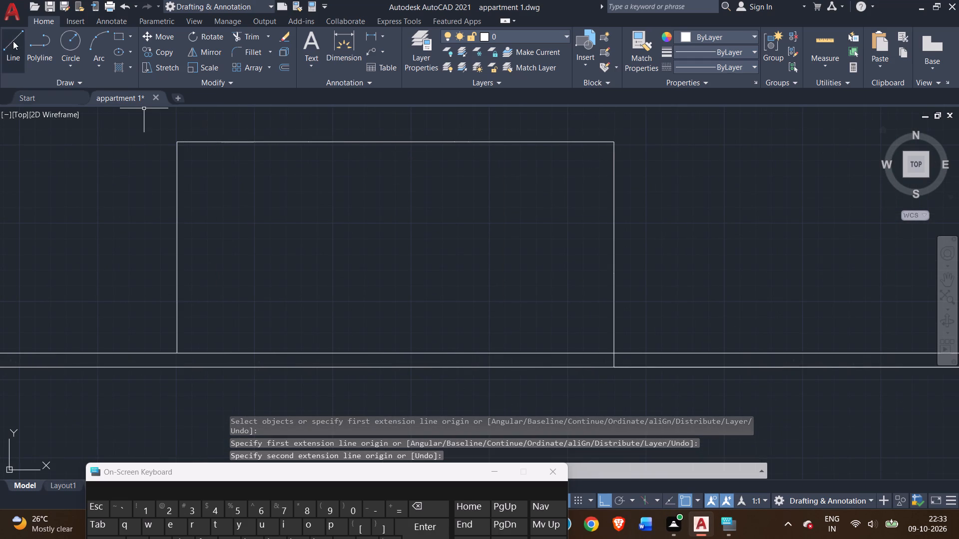
Draw the inner face of the outline's east wall, 9" west of the northeast corner, down to the enclosure's inner south wall line.
click(13, 38)
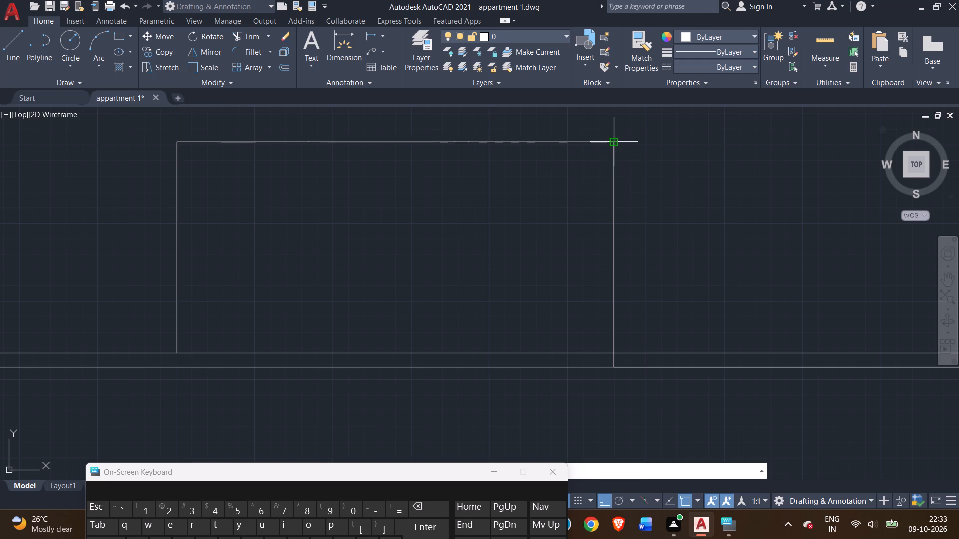
click(611, 143)
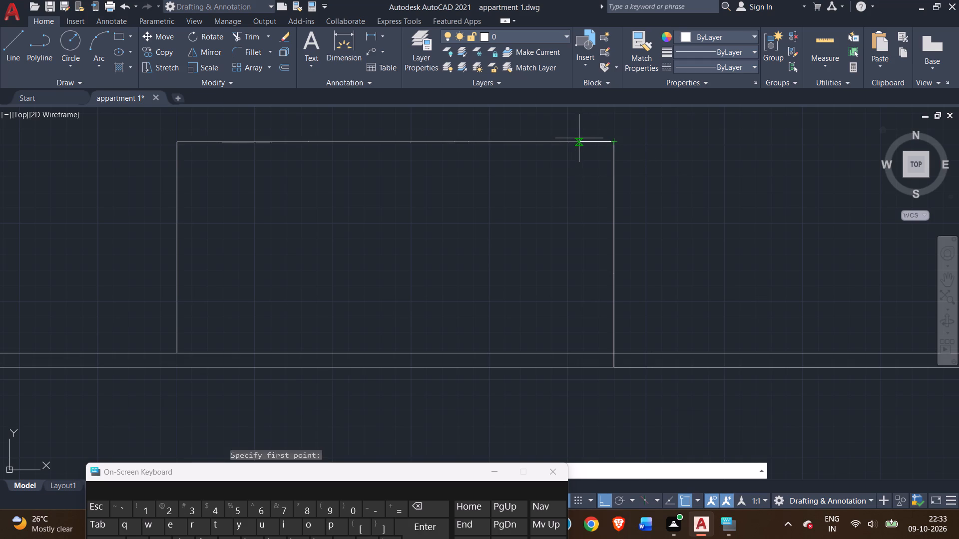
key(9)
key(shift+quotedbl)
key(Return)
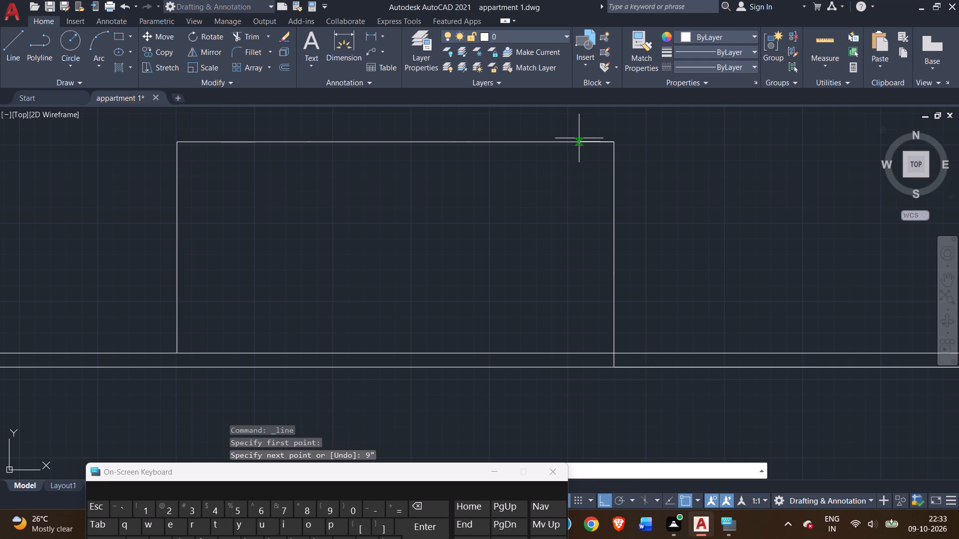
scroll(596, 346, up, 2)
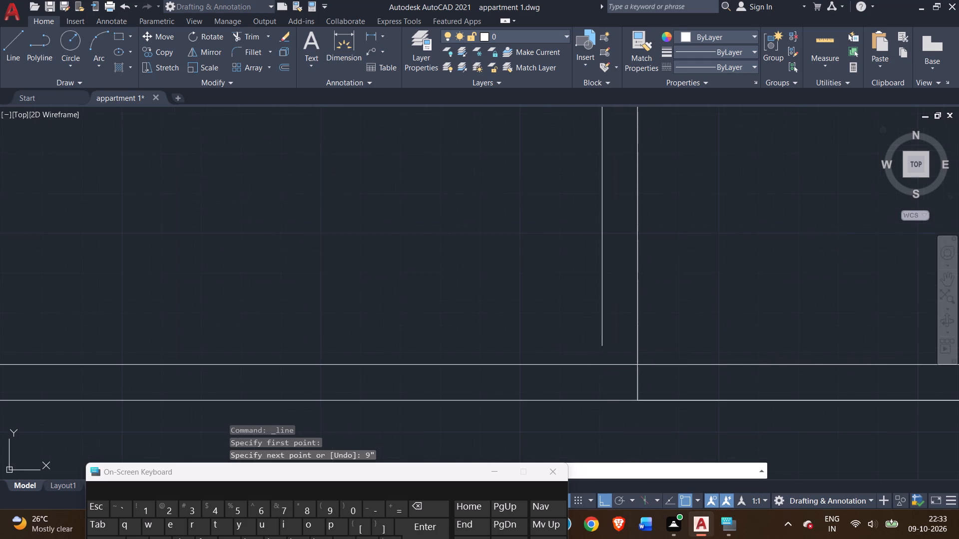
click(603, 363)
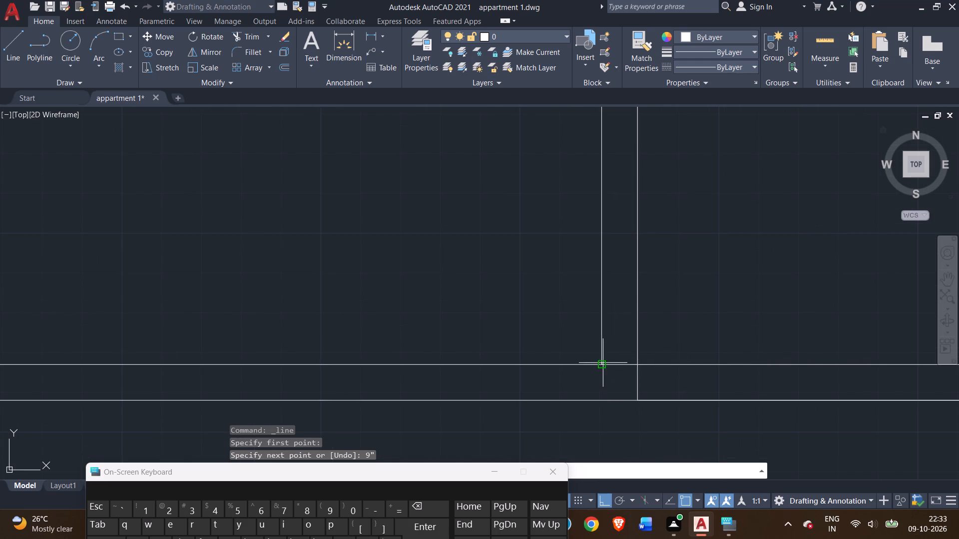
right_click(580, 332)
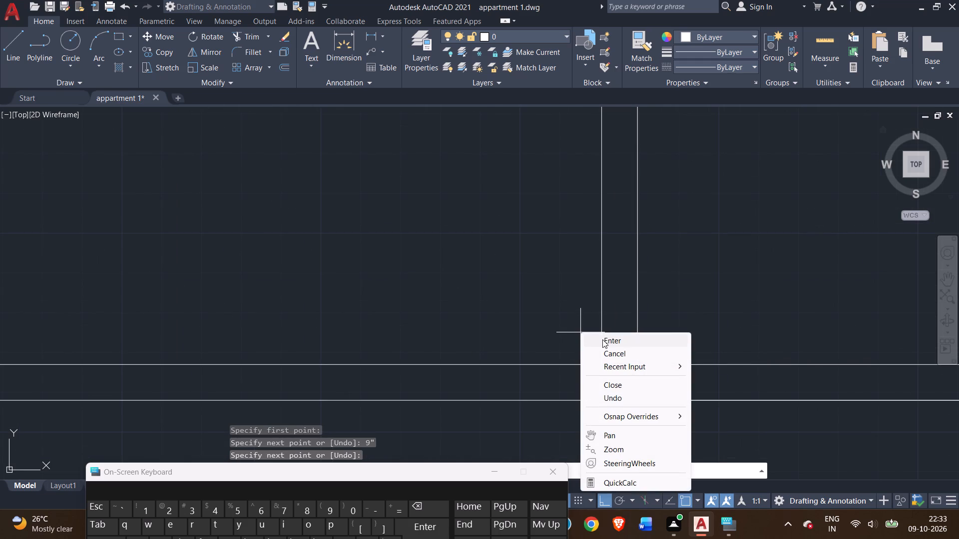
click(602, 339)
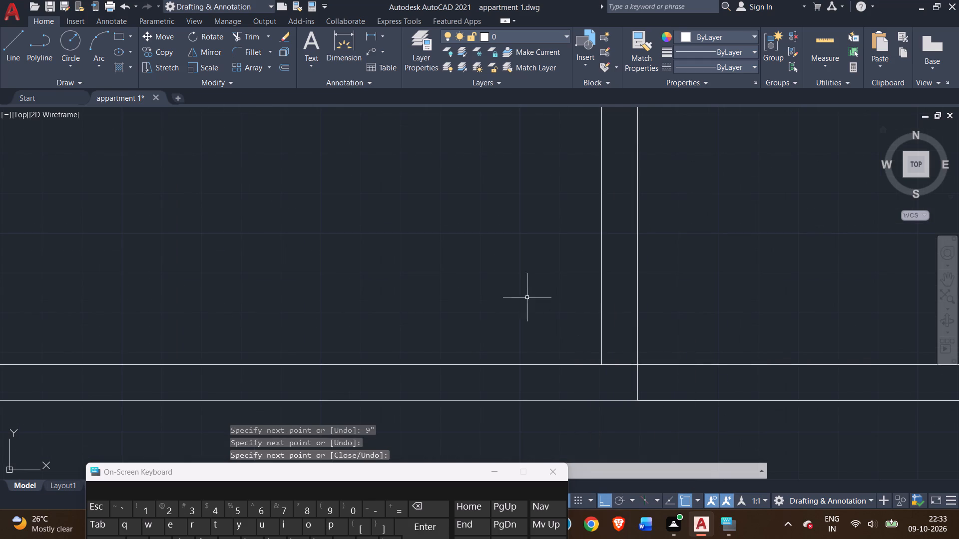
Draw the inner face of the block's north wall 9" south of its outer line, from the east wall's inner face to the west side.
scroll(515, 291, down, 1)
middle_drag(470, 259, 537, 331)
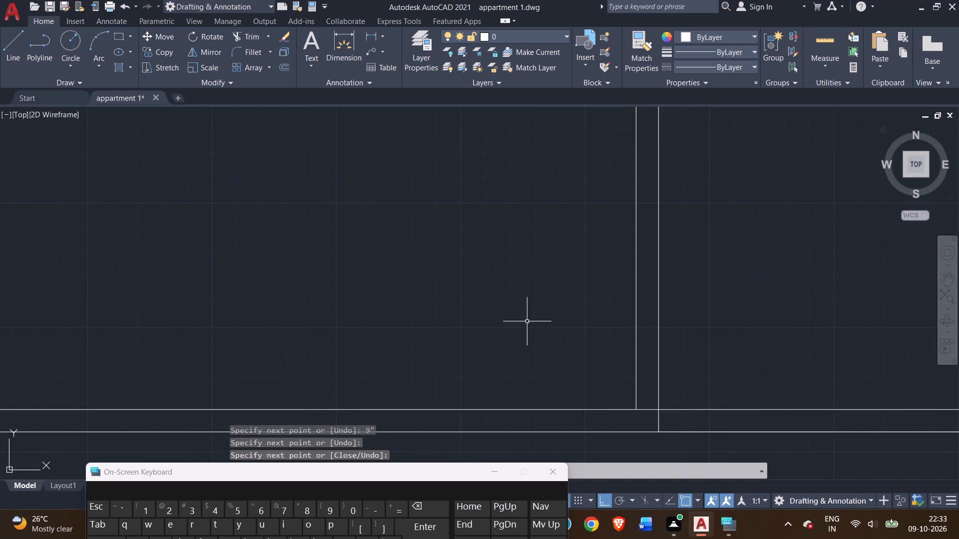
scroll(523, 317, down, 1)
click(8, 39)
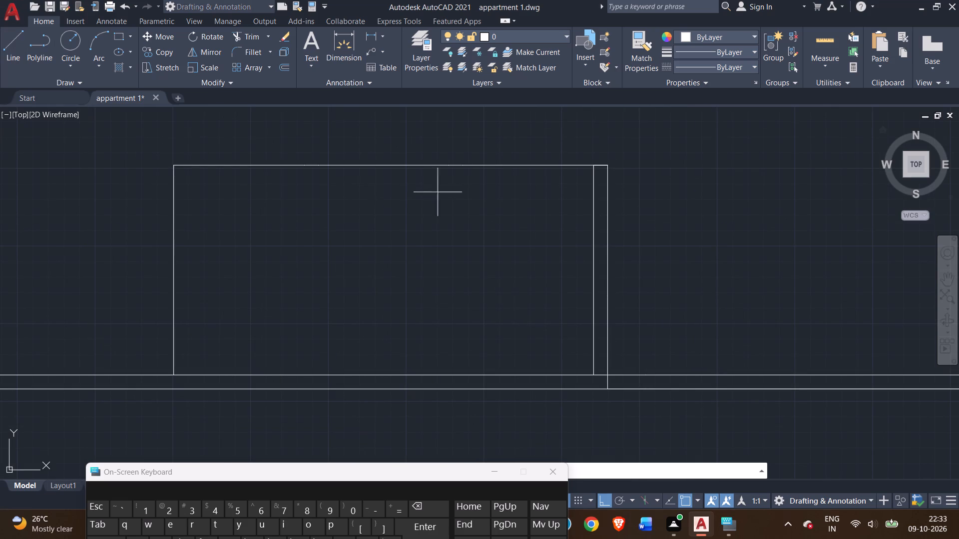
click(592, 168)
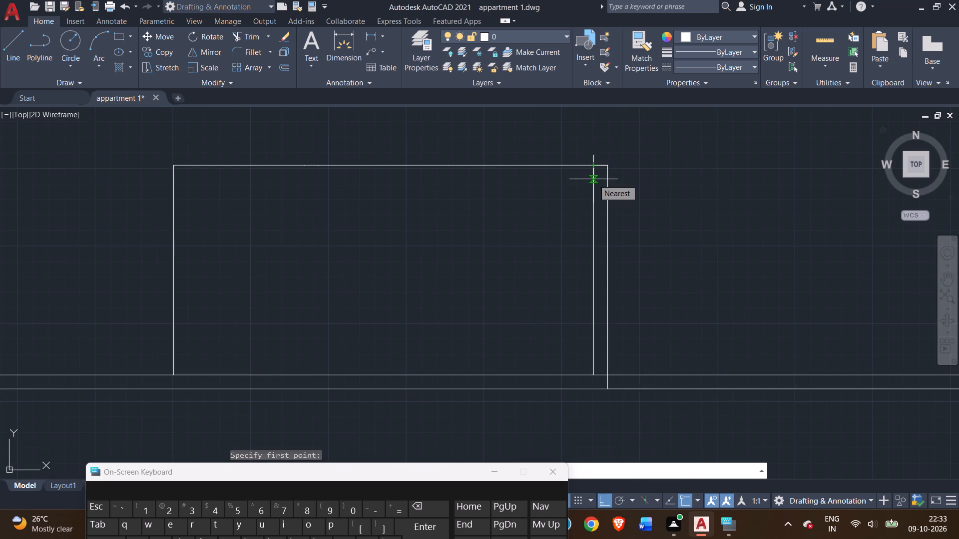
key(9)
key(shift+quotedbl)
key(Return)
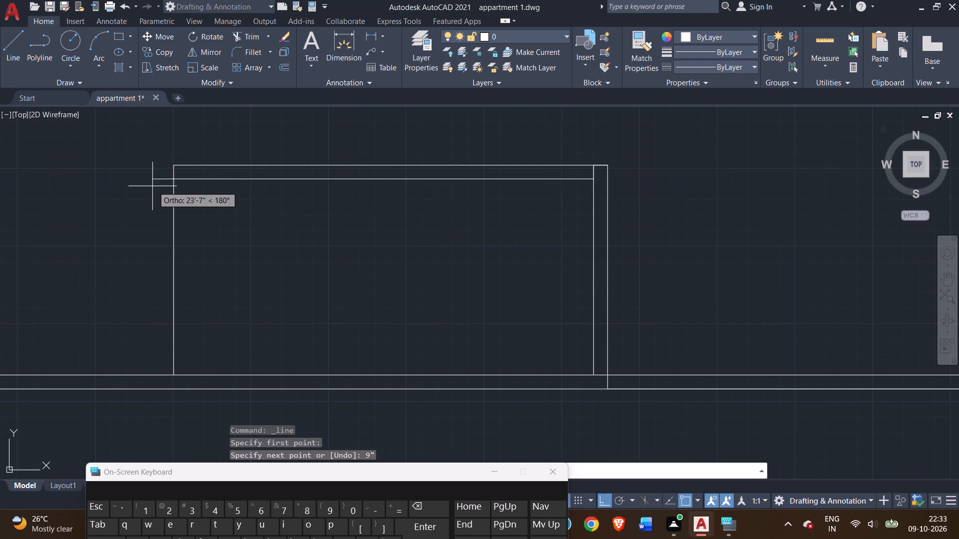
click(172, 181)
right_click(169, 181)
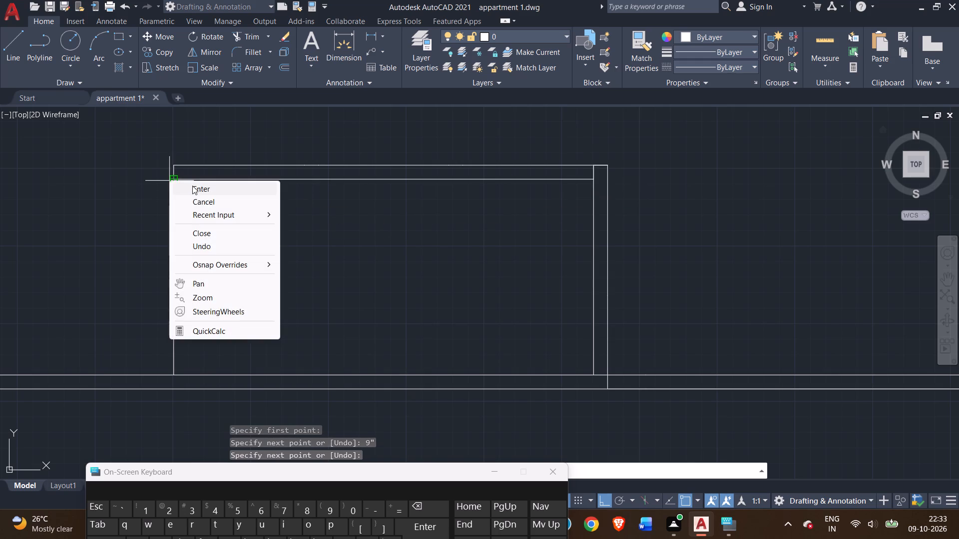
click(196, 187)
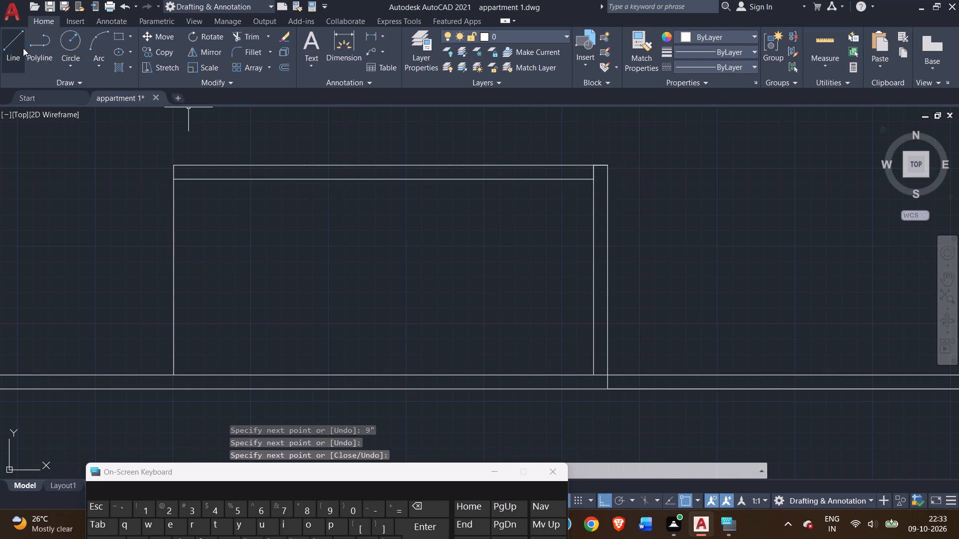
From the inner northeast corner, draw a line 7' west, south to the enclosure wall, 9" west, and north again, forming the east partition.
click(22, 47)
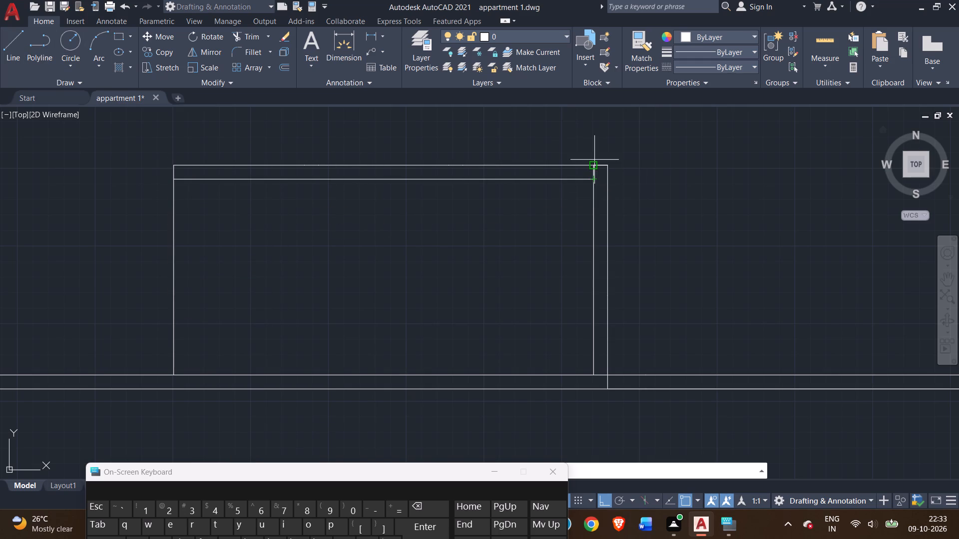
click(592, 179)
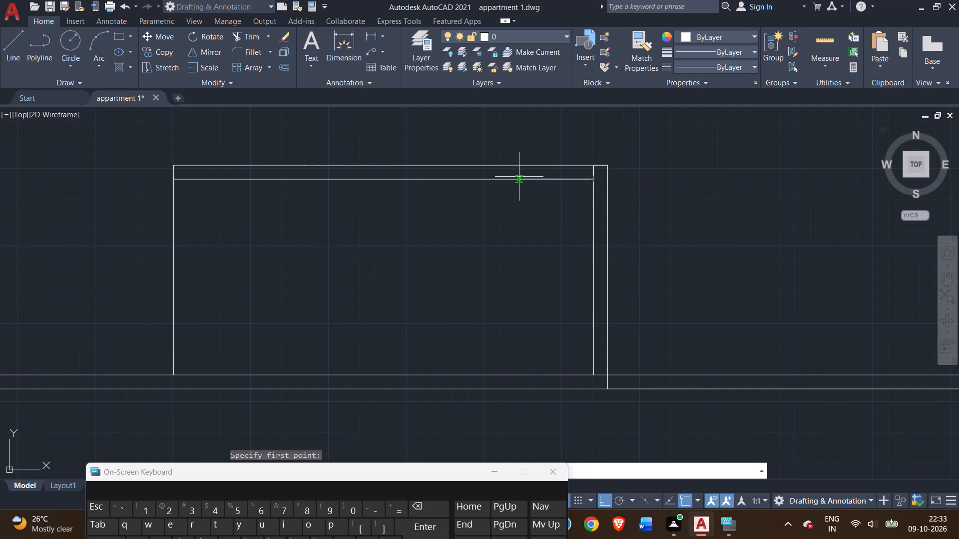
text(7')
key(Return)
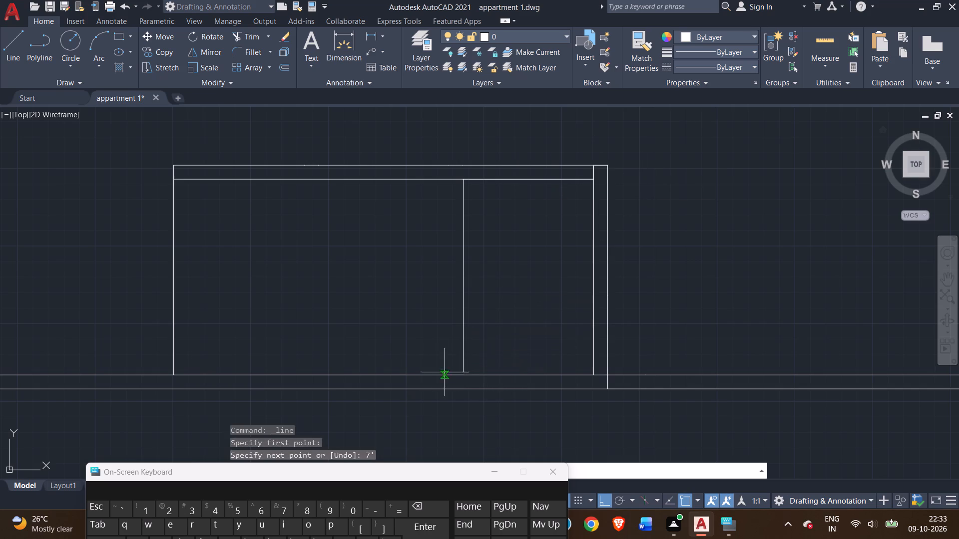
click(463, 374)
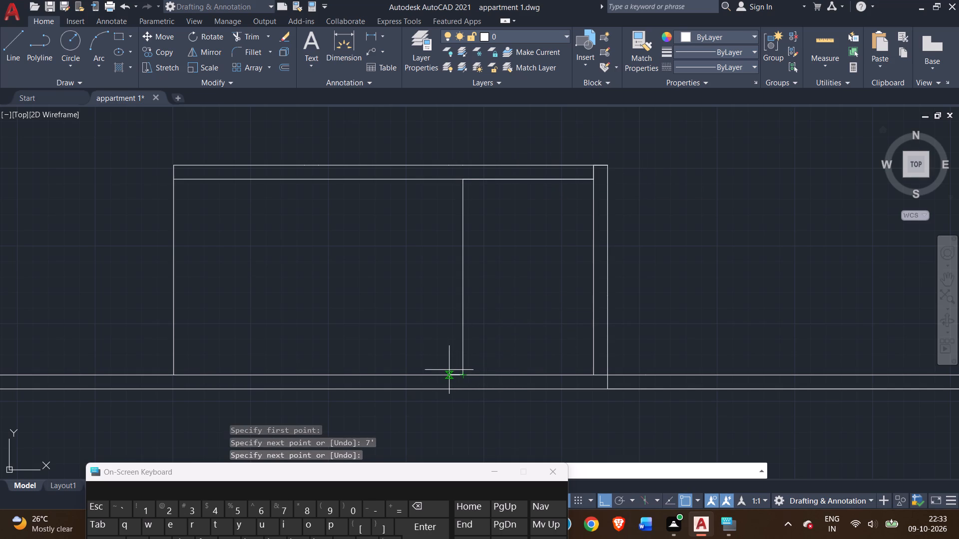
key(9)
key(shift+quotedbl)
key(Return)
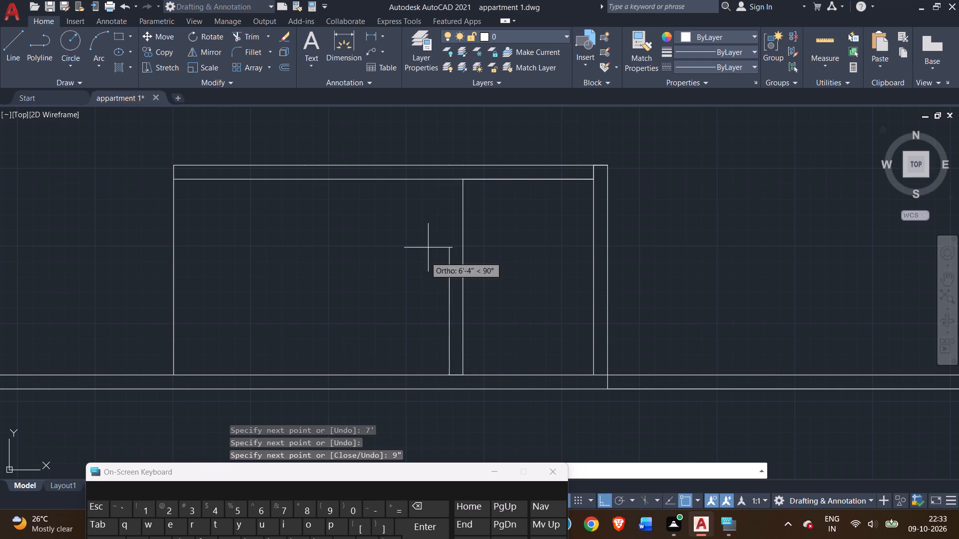
click(448, 177)
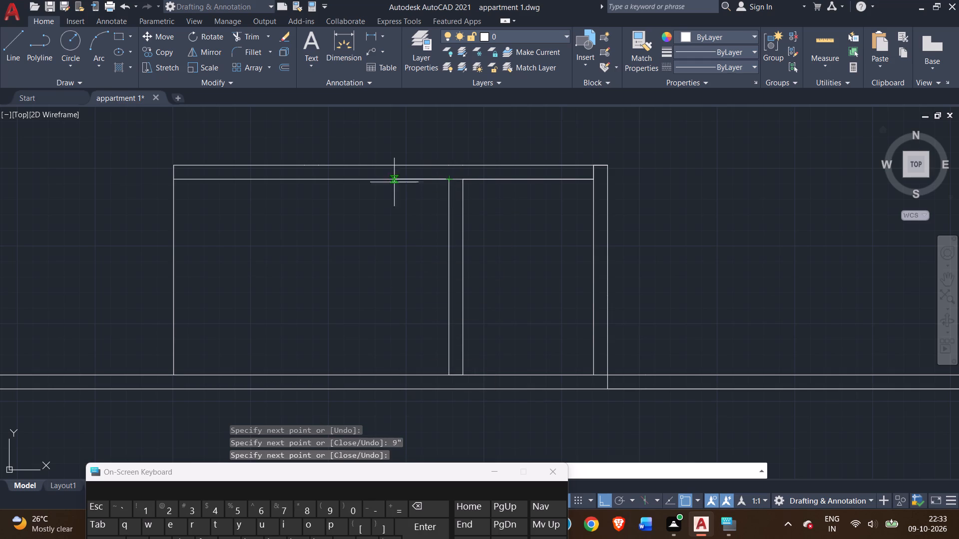
Continue the line 7' west, south to the enclosure wall, 9" west, and back north to the inner wall face, forming the west partition.
text(7')
key(Return)
click(321, 376)
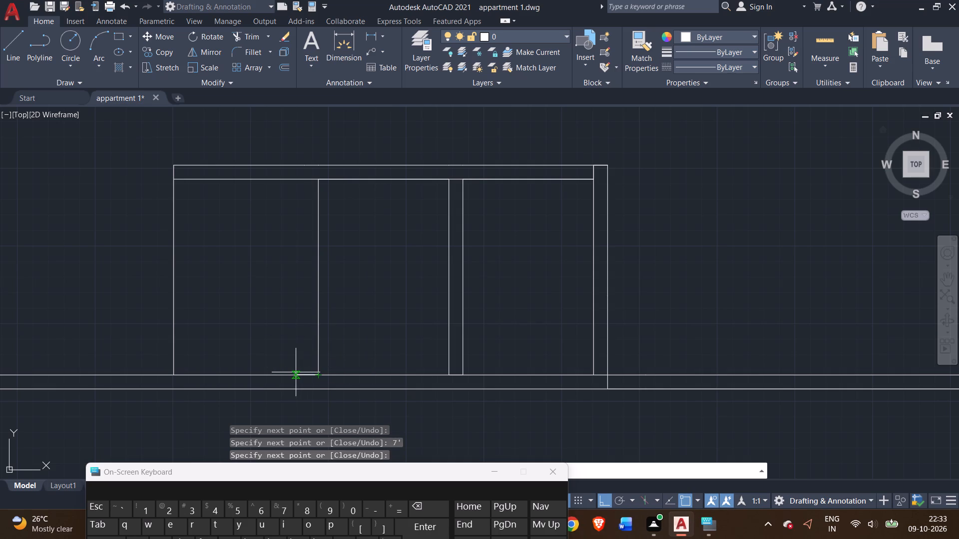
key(9)
key(shift+quotedbl)
key(Return)
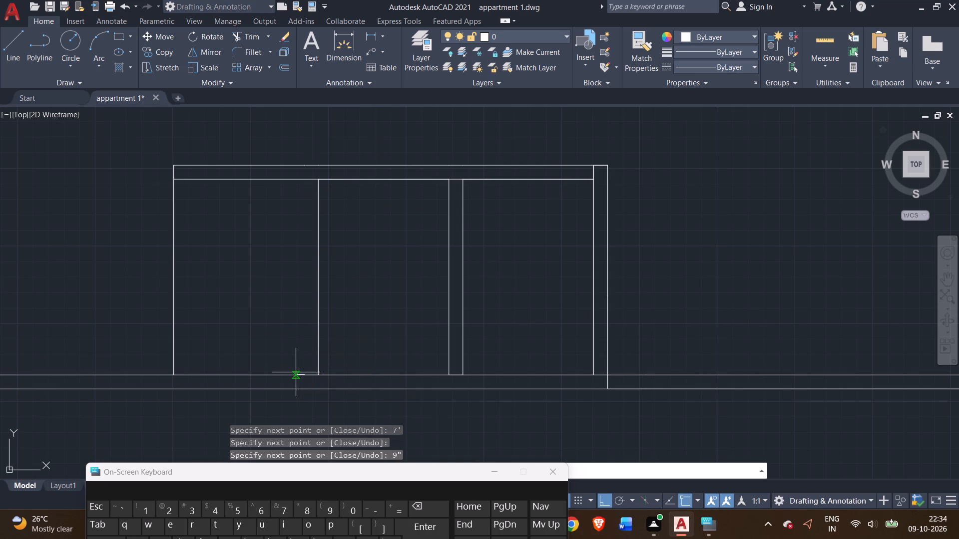
scroll(286, 239, up, 2)
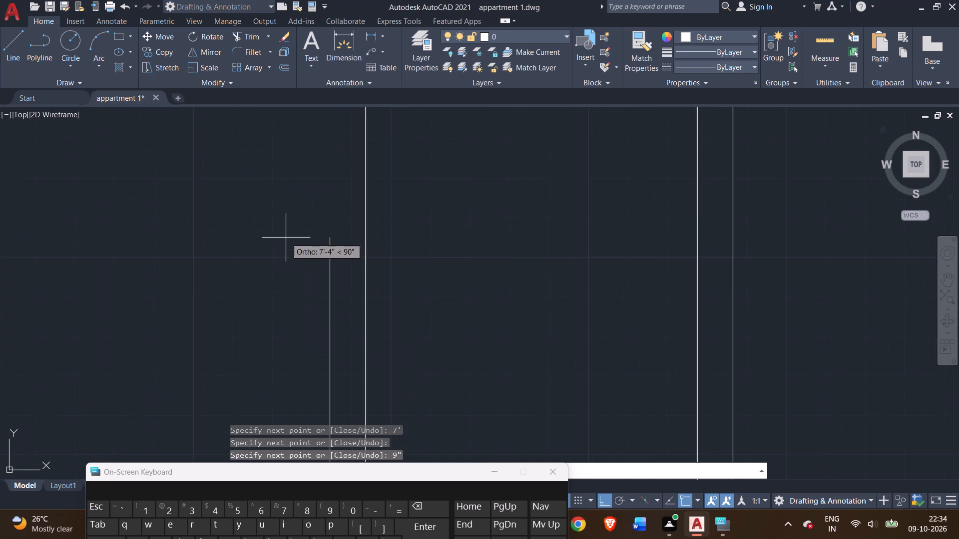
scroll(310, 171, down, 2)
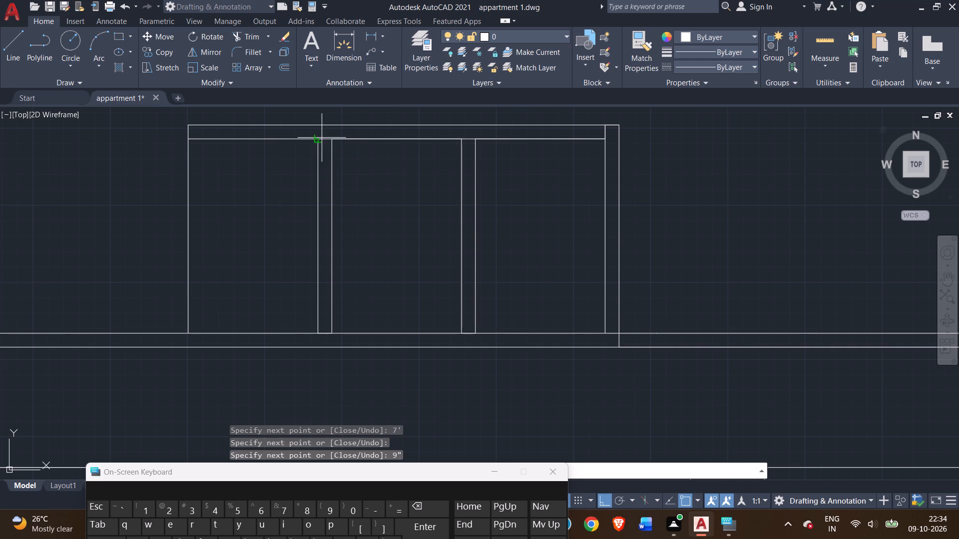
click(320, 141)
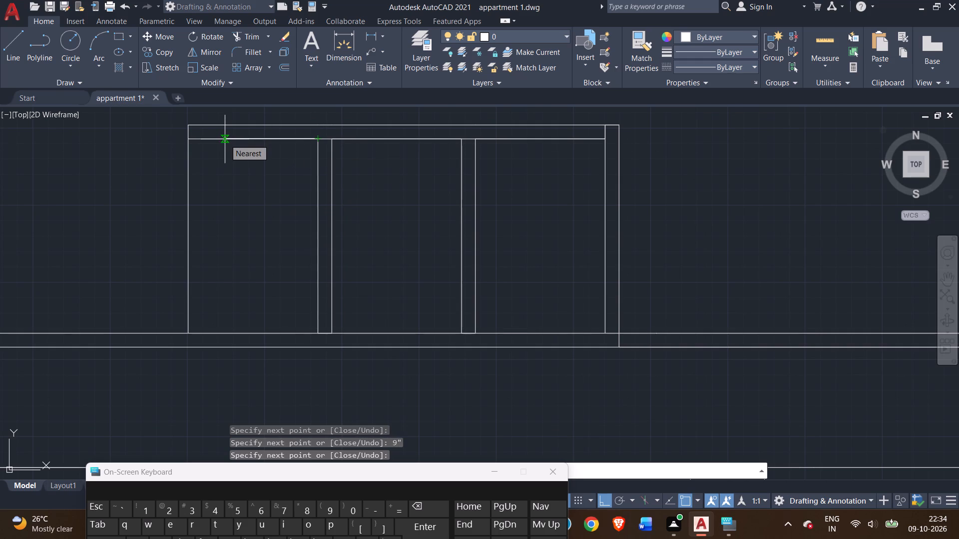
Continue the line 7' west along the north wall's inner face to the block's west side and end it.
text(7')
key(Return)
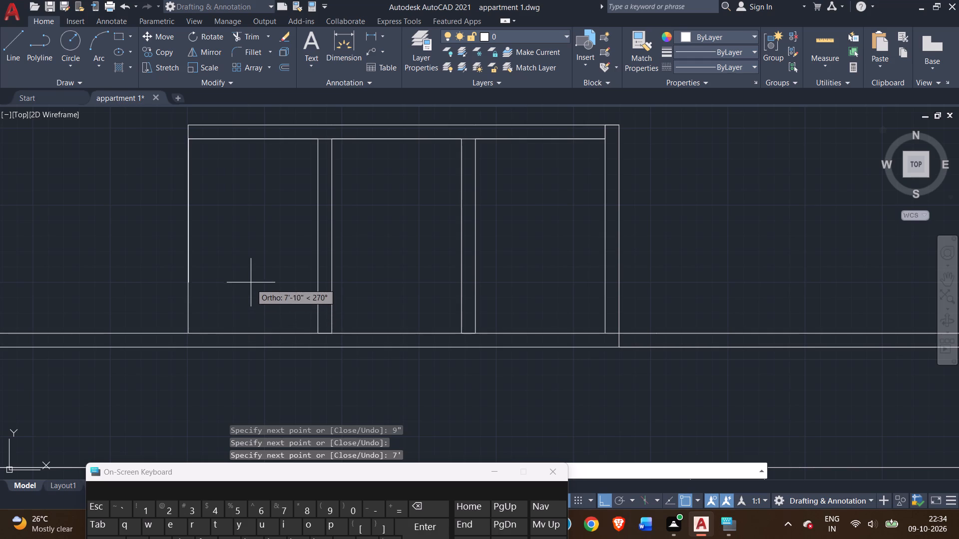
scroll(251, 276, down, 1)
middle_drag(257, 277, 457, 341)
right_click(364, 313)
click(384, 322)
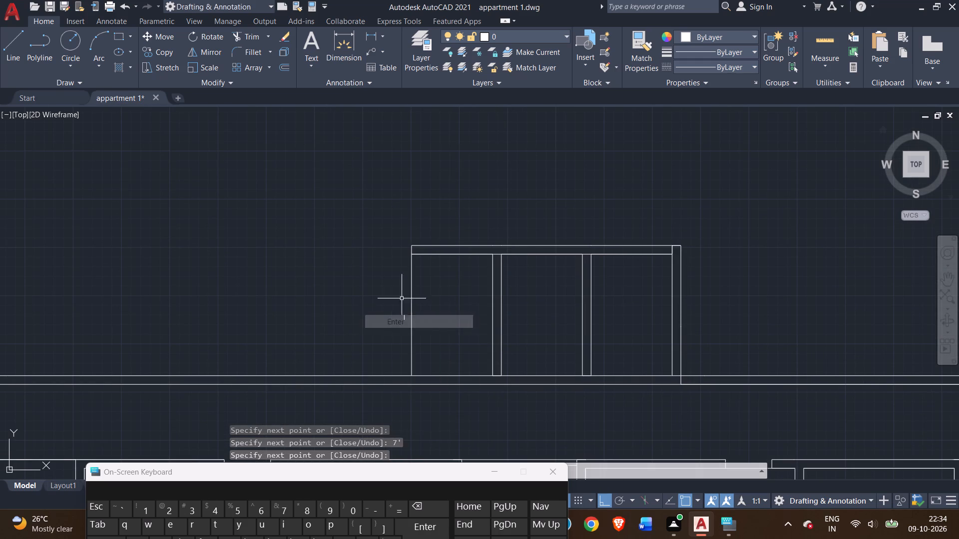
Draw the west wall's outer face 9" west of the block's west line, running north from the enclosure wall and joining the north wall's outer corner.
click(12, 50)
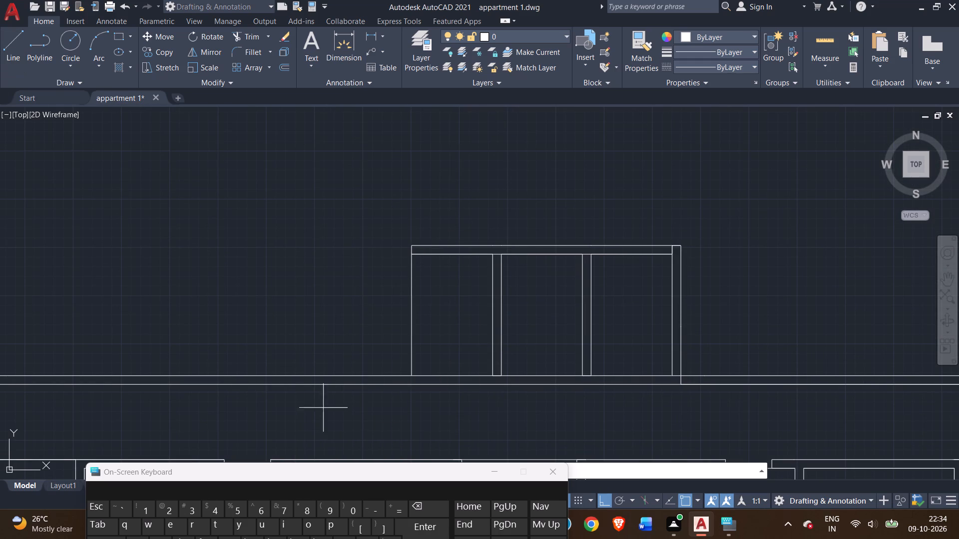
scroll(422, 365, up, 1)
click(403, 382)
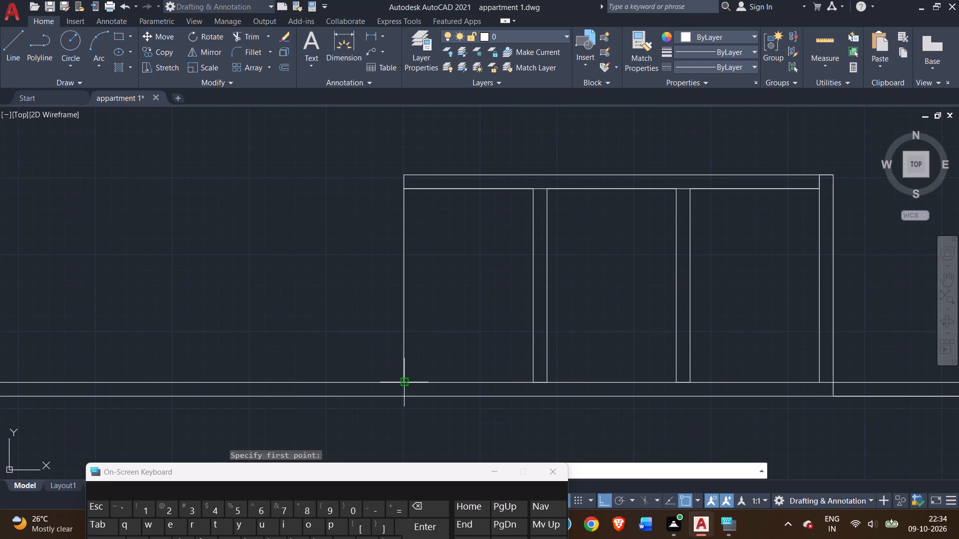
key(9)
key(shift+quotedbl)
key(Return)
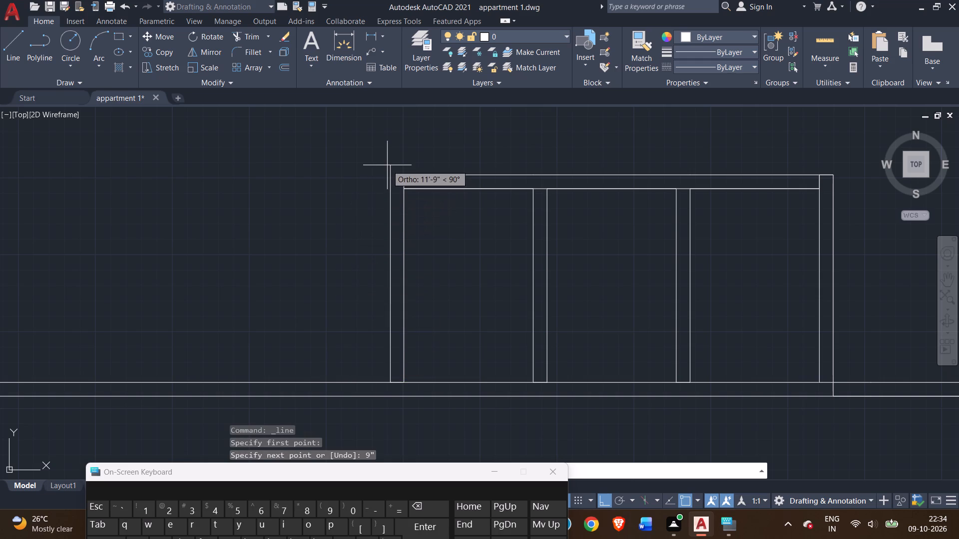
scroll(396, 173, up, 3)
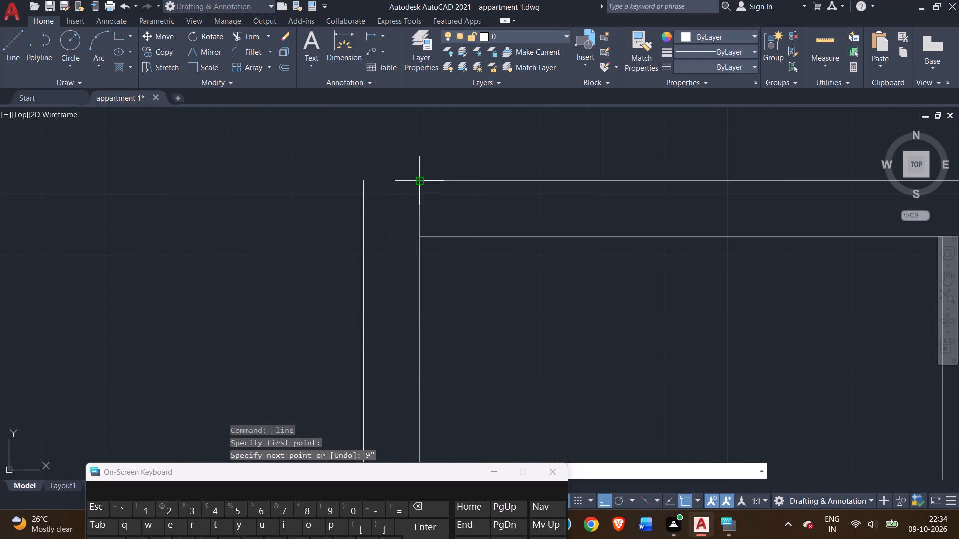
click(362, 182)
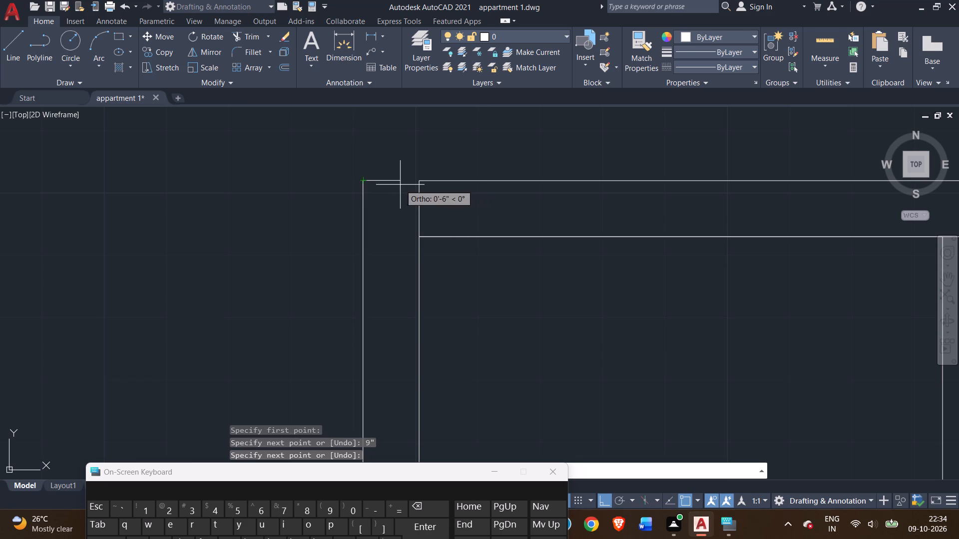
click(418, 181)
right_click(418, 181)
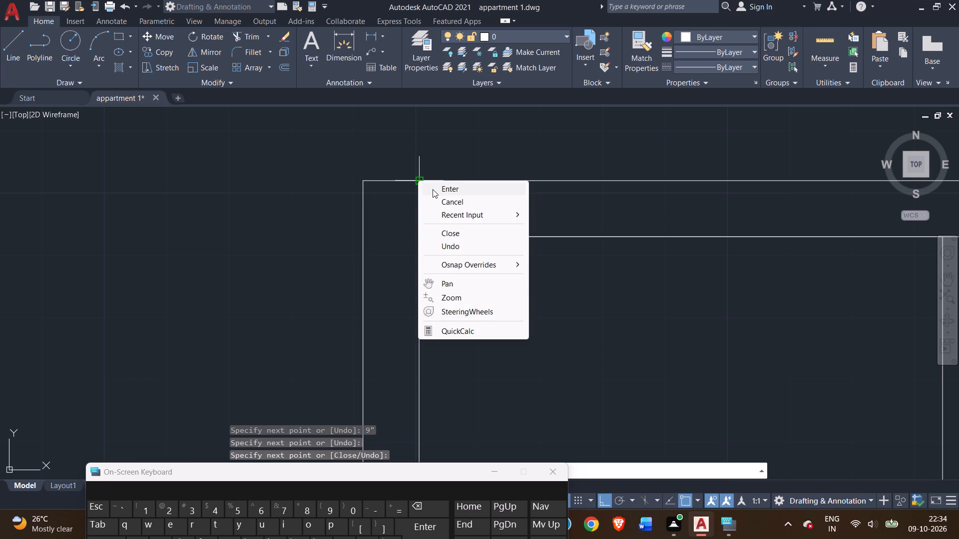
click(444, 189)
Trim the leftover wall segments inside the three-bay block's two north corners and where both partitions meet the north wall's inner face.
scroll(464, 283, down, 3)
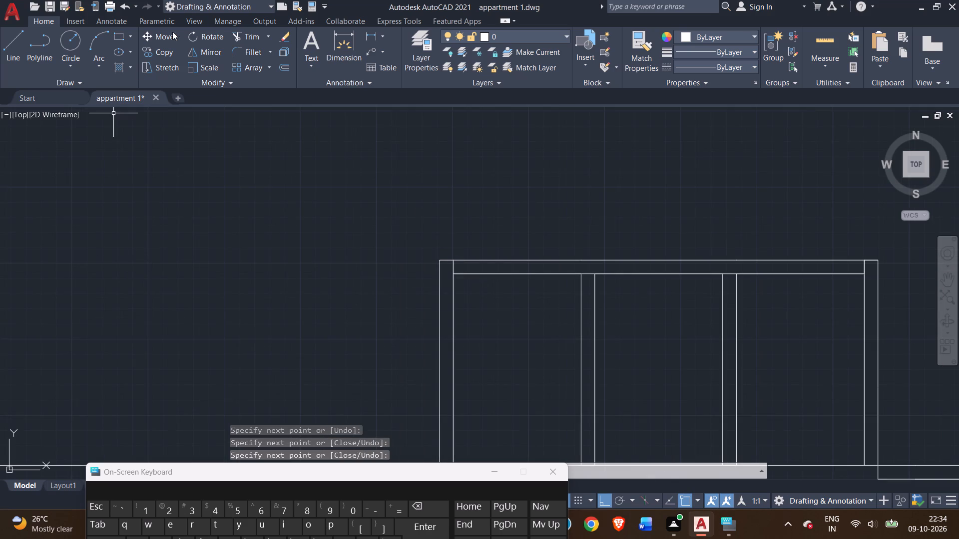
click(243, 41)
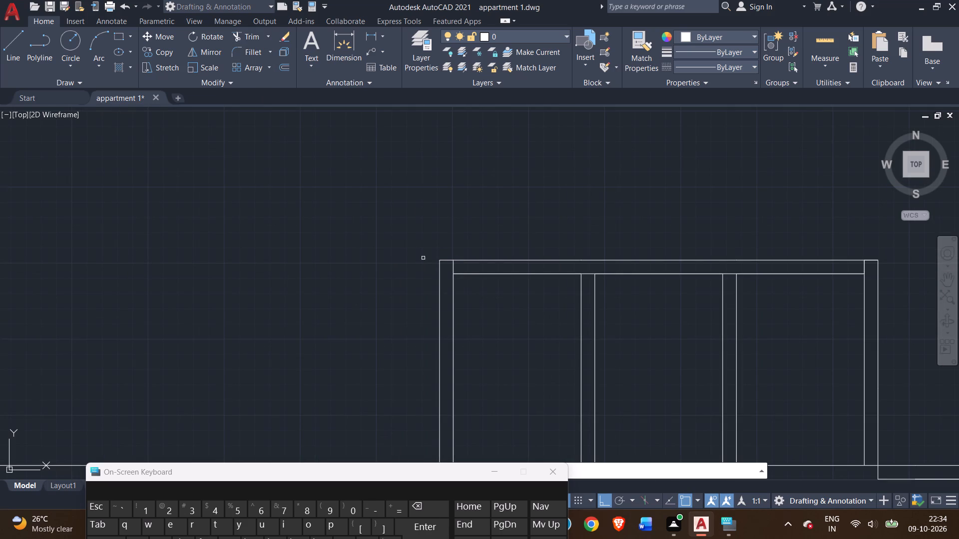
scroll(464, 269, up, 3)
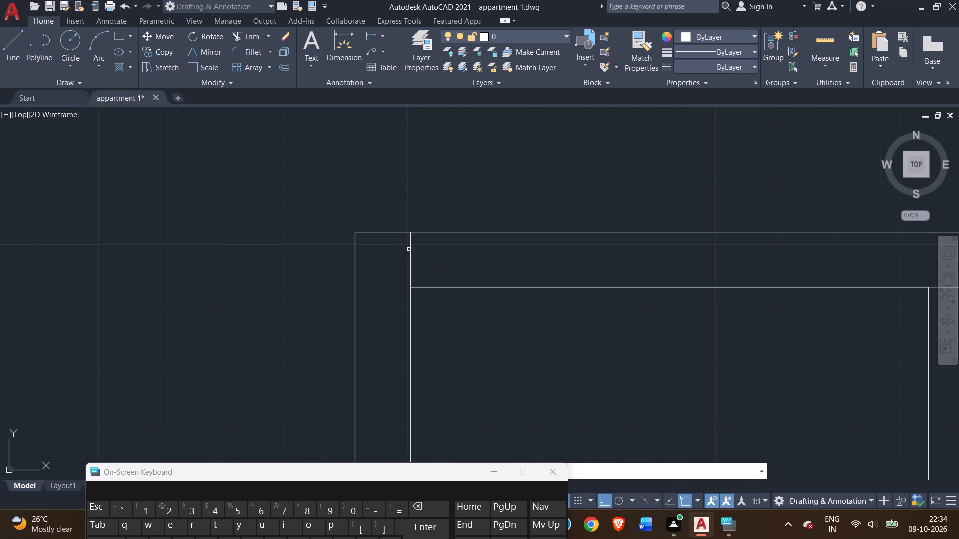
click(411, 249)
scroll(477, 323, down, 3)
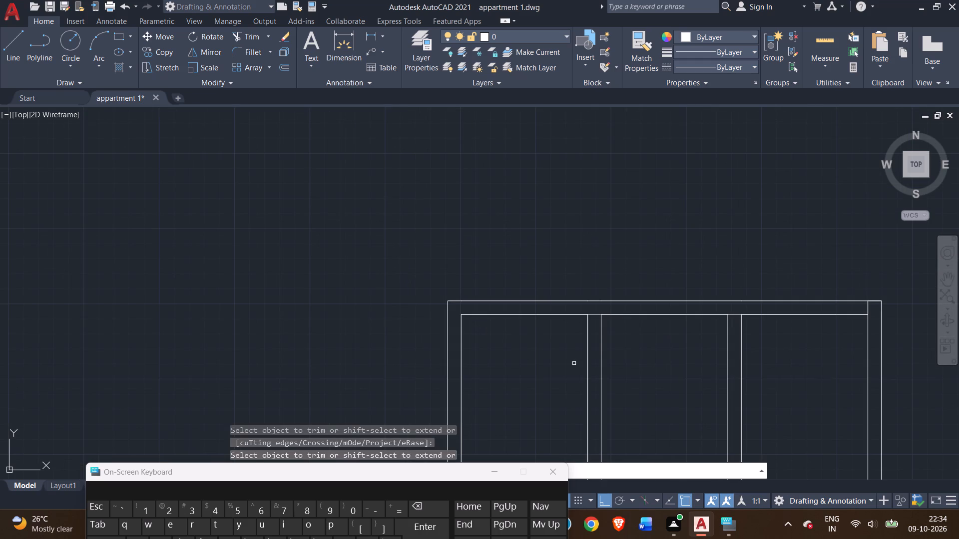
middle_drag(574, 363, 491, 315)
scroll(517, 263, up, 4)
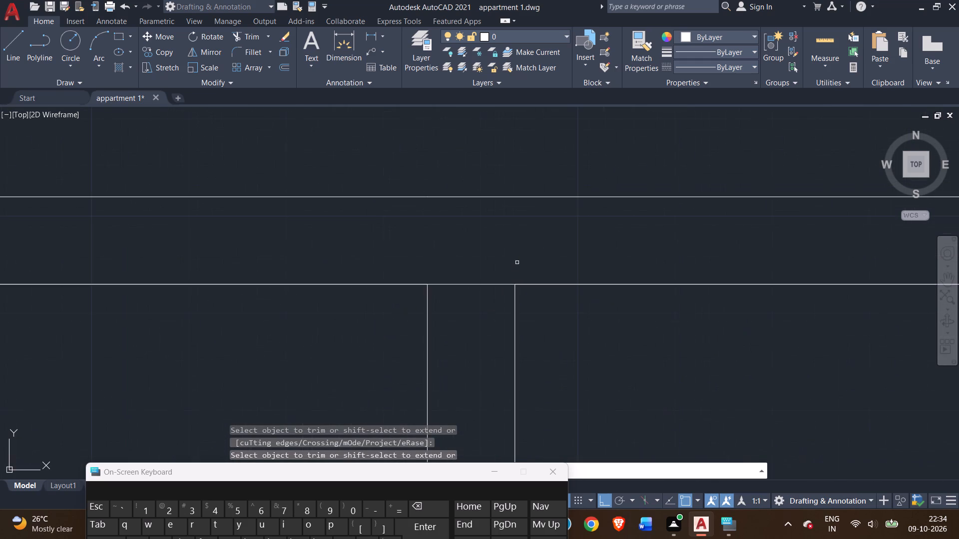
click(490, 283)
scroll(606, 318, down, 2)
middle_drag(716, 344, 273, 271)
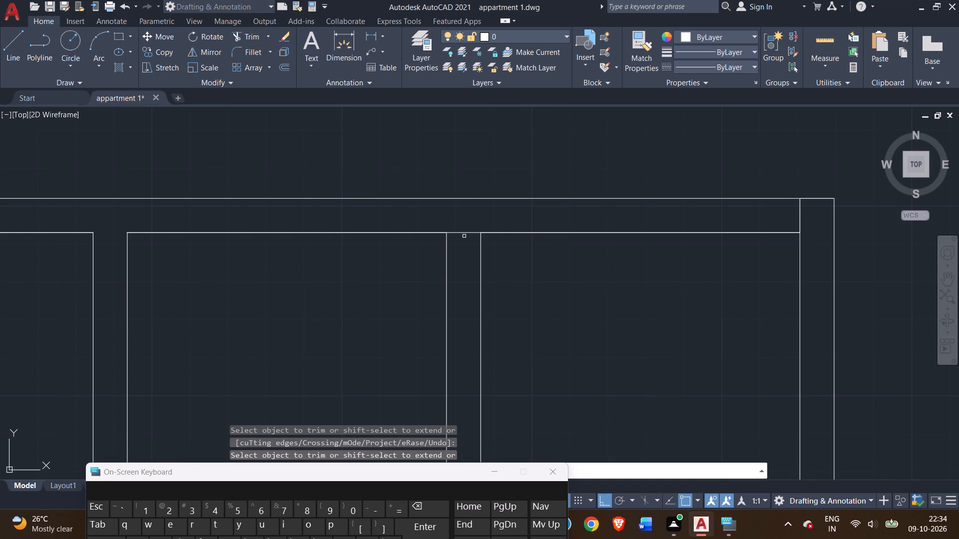
click(464, 233)
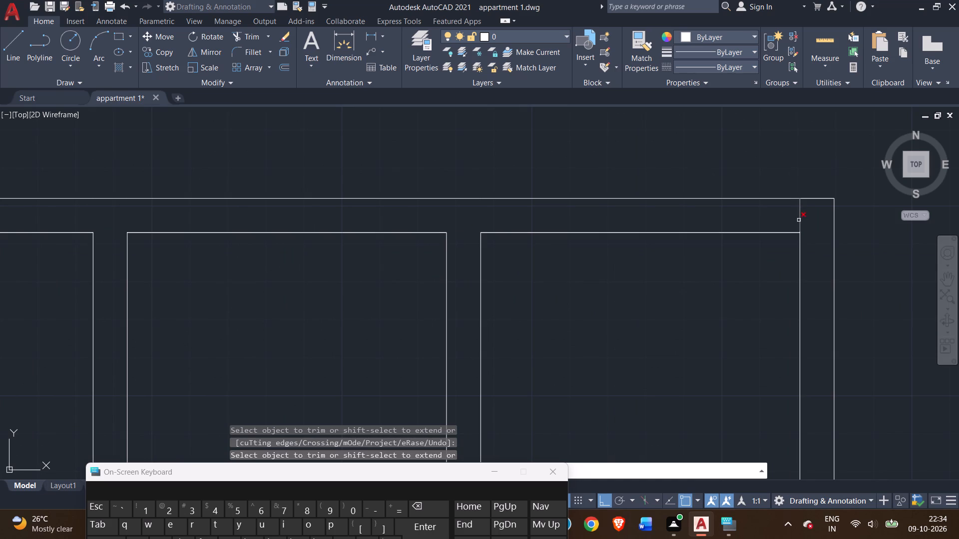
click(801, 216)
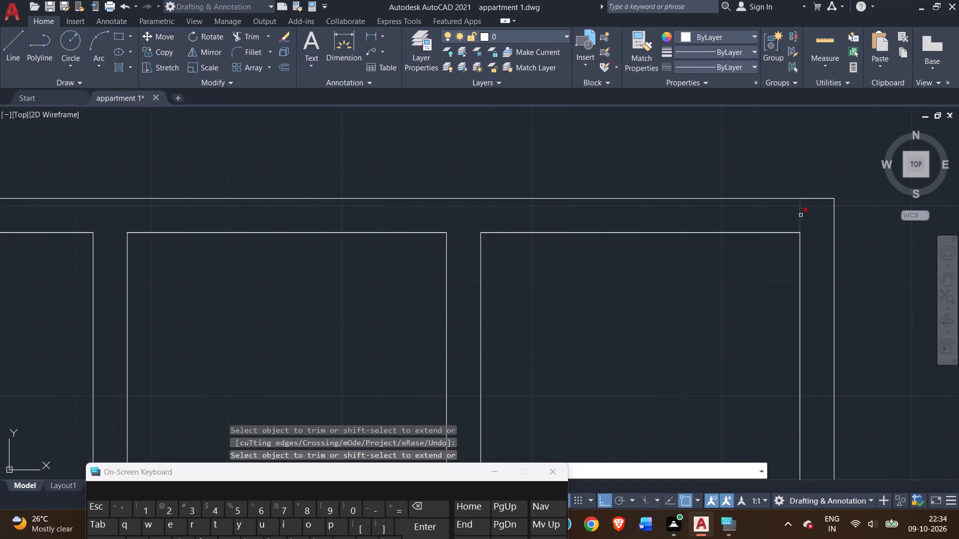
click(801, 215)
scroll(721, 316, down, 2)
middle_drag(708, 346, 722, 222)
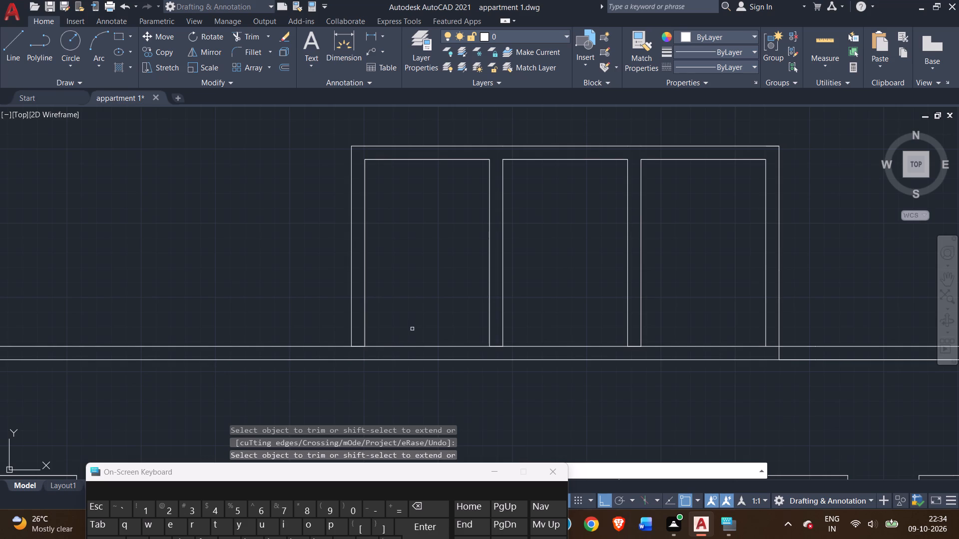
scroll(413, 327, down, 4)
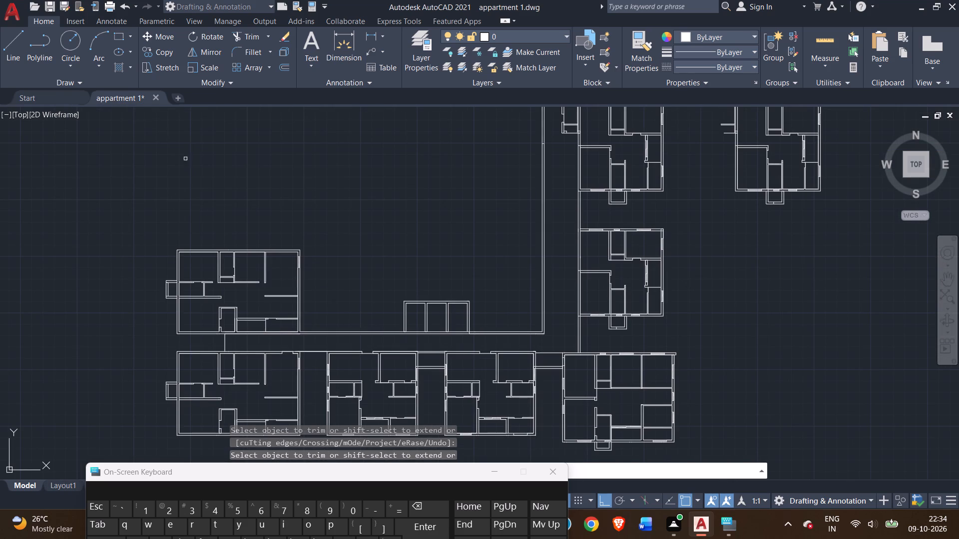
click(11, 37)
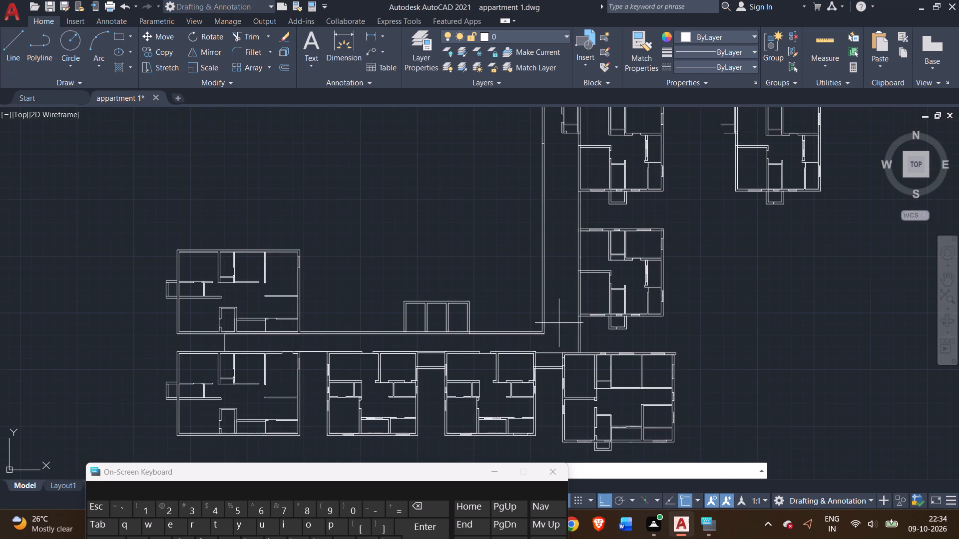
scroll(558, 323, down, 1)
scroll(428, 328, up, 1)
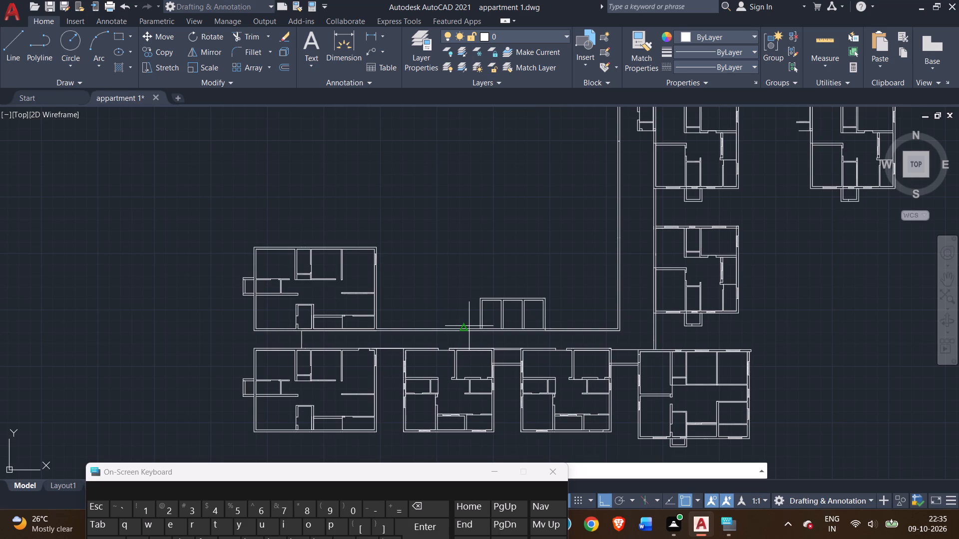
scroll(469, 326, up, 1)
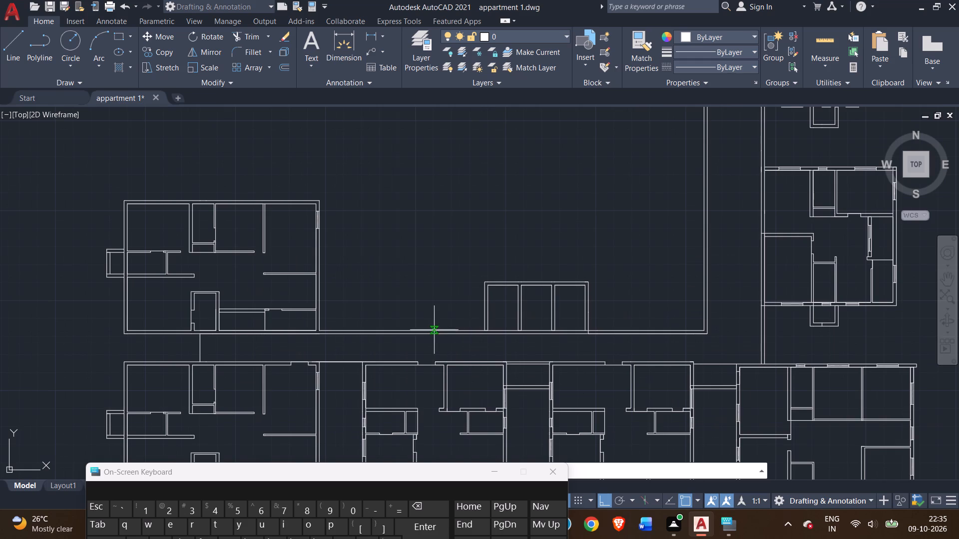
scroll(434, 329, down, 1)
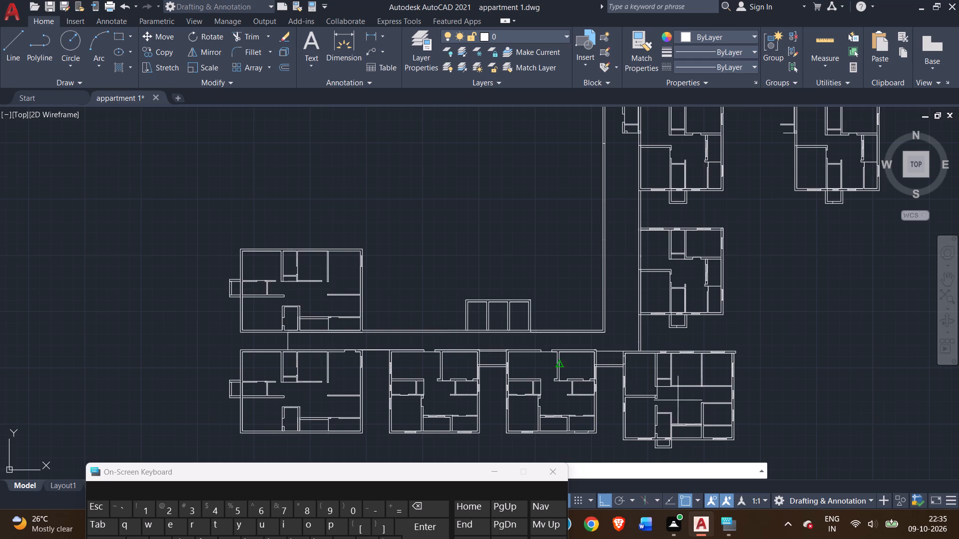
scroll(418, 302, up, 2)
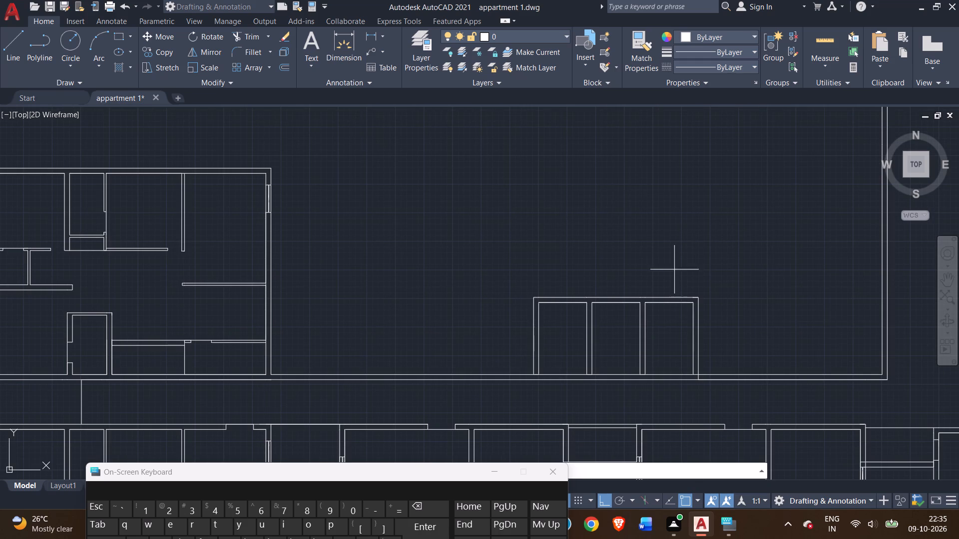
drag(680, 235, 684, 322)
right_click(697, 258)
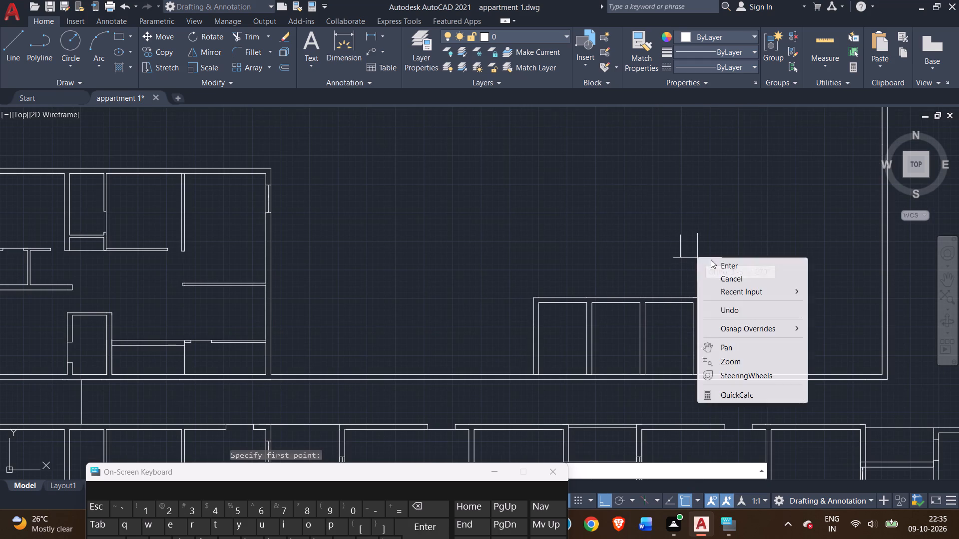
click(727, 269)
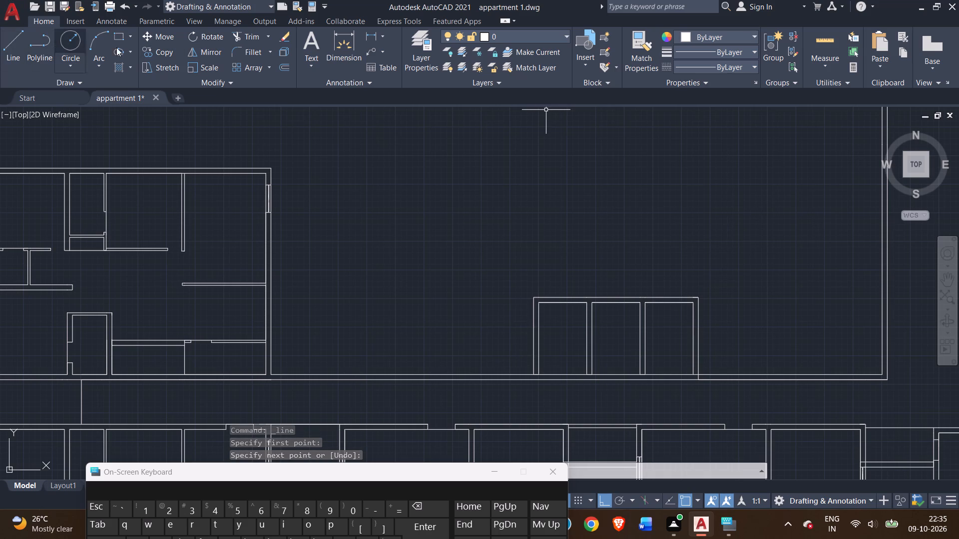
Select the whole three-bay block and move it about 7'-1" straight north, away from the enclosure's south wall.
drag(666, 216, 589, 225)
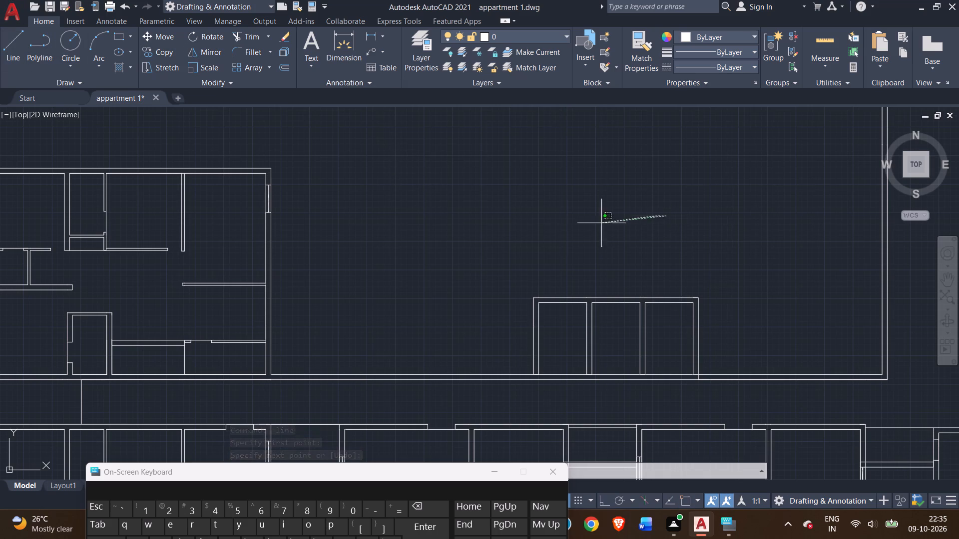
drag(589, 225, 539, 352)
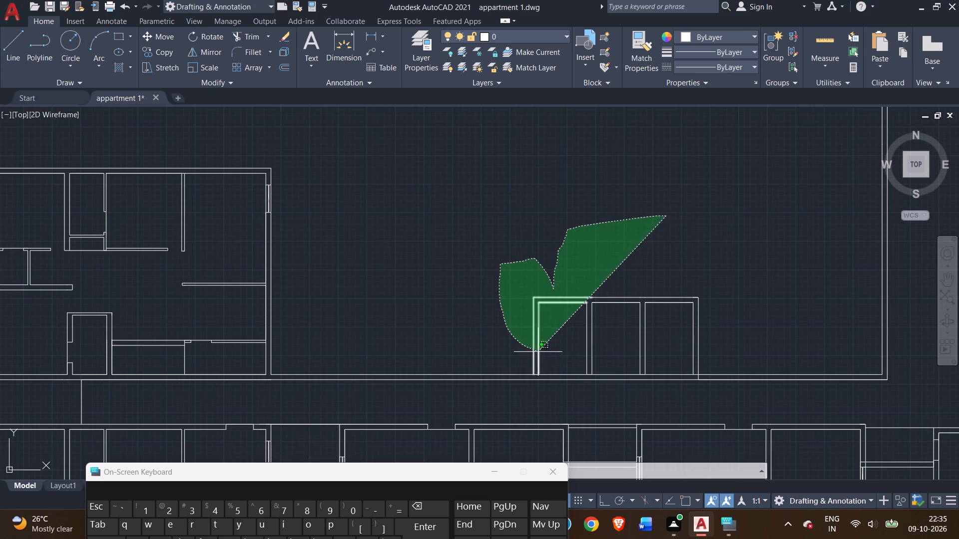
drag(539, 352, 727, 353)
click(727, 353)
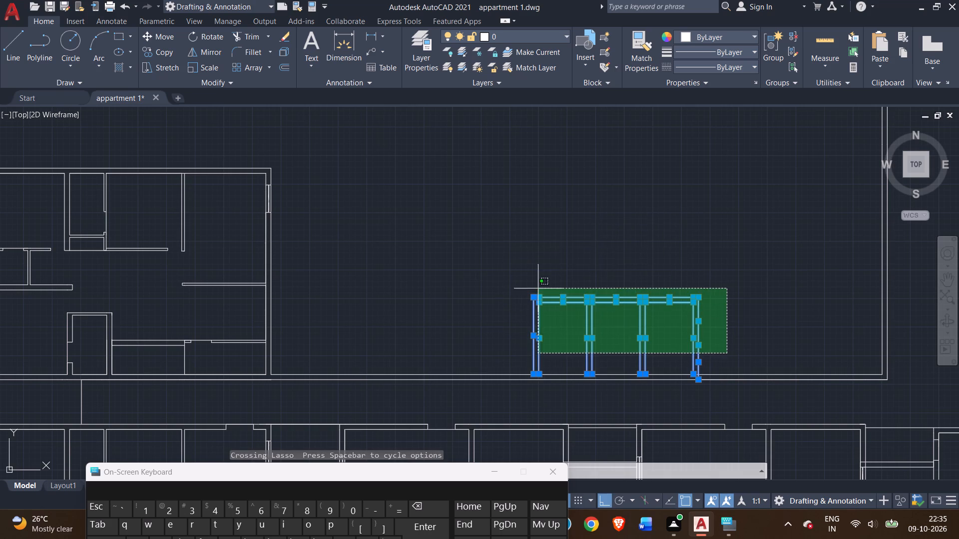
double_click(376, 157)
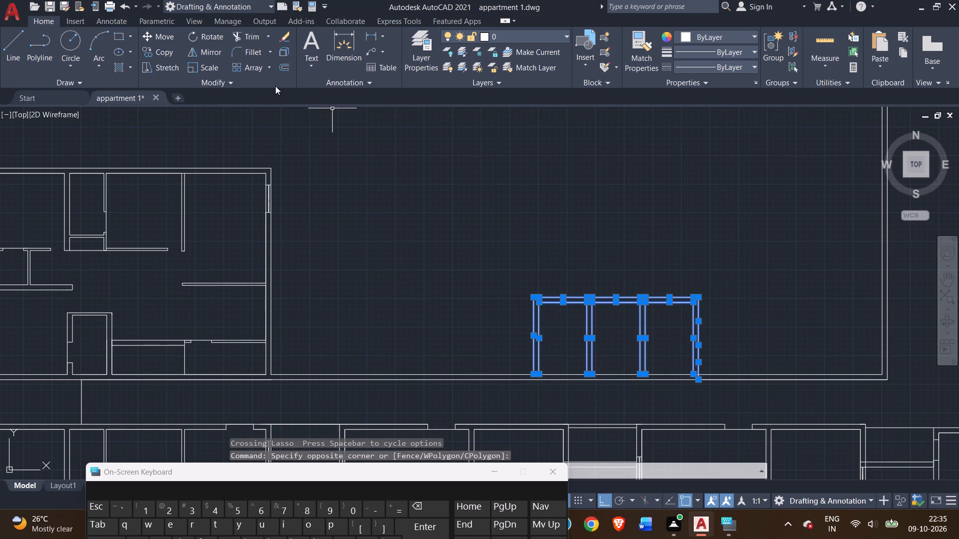
right_click(150, 38)
right_click(150, 38)
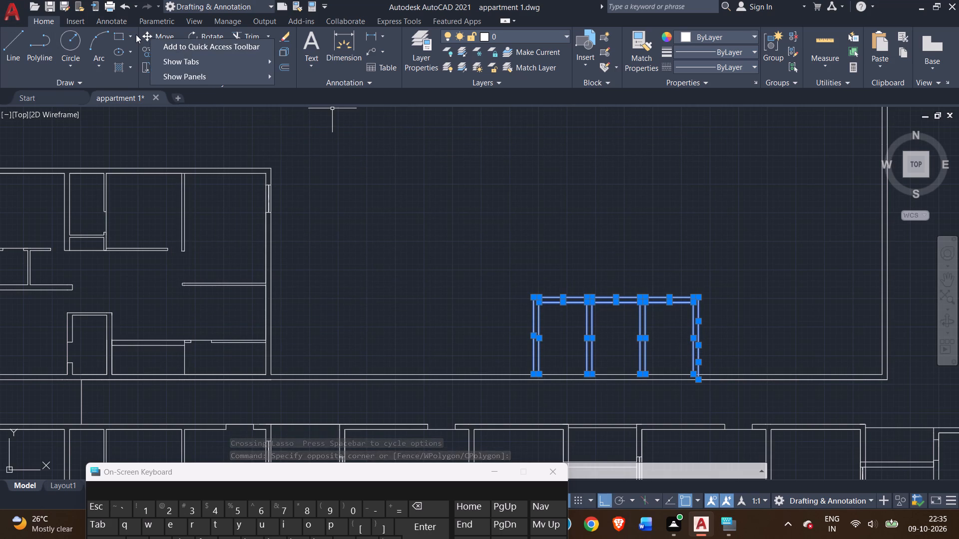
click(136, 34)
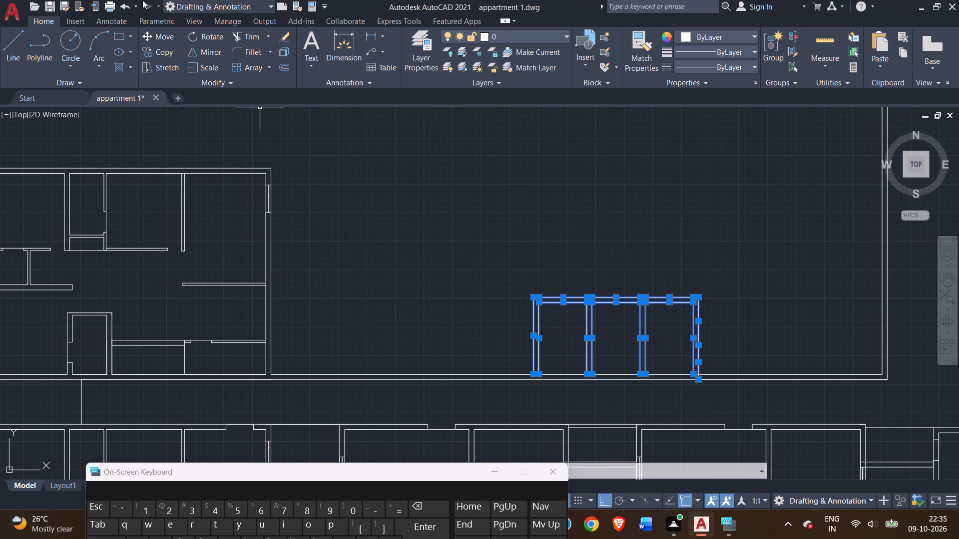
click(148, 34)
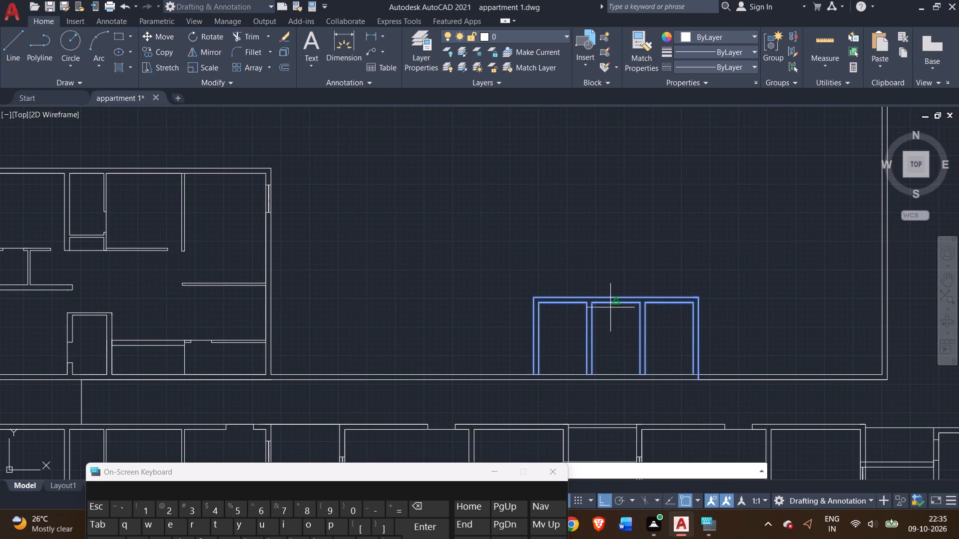
double_click(698, 298)
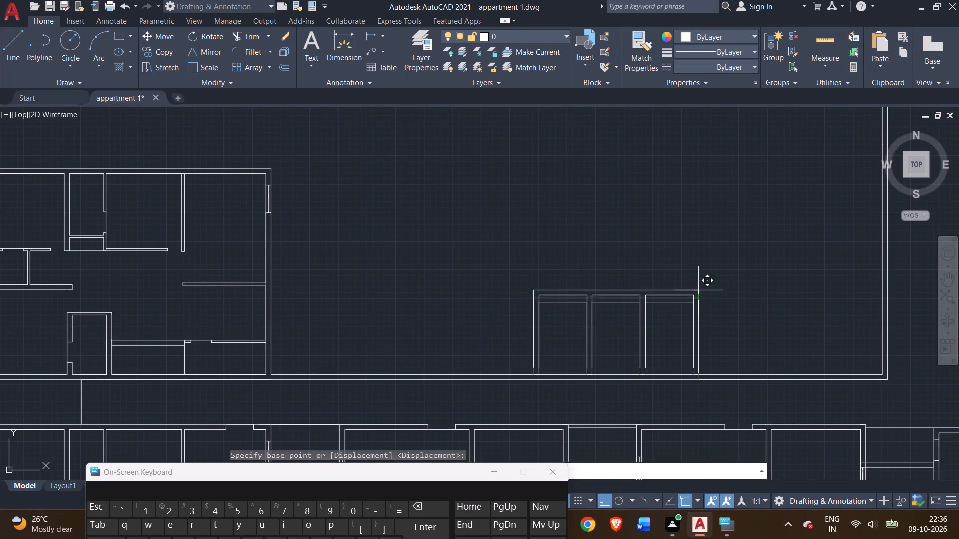
click(701, 249)
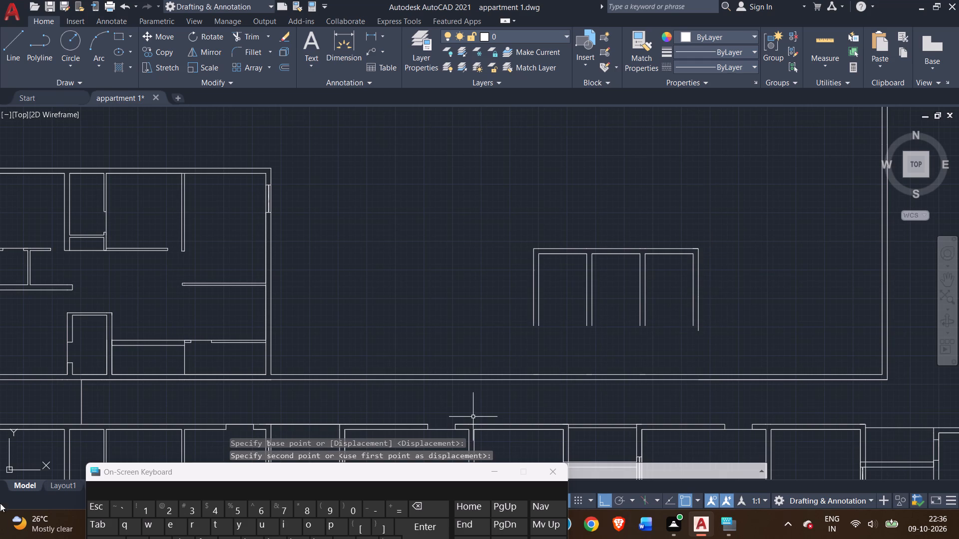
Draw a line across the block's open south side, from the west wall's outer end east to the east wall's outer face.
click(12, 55)
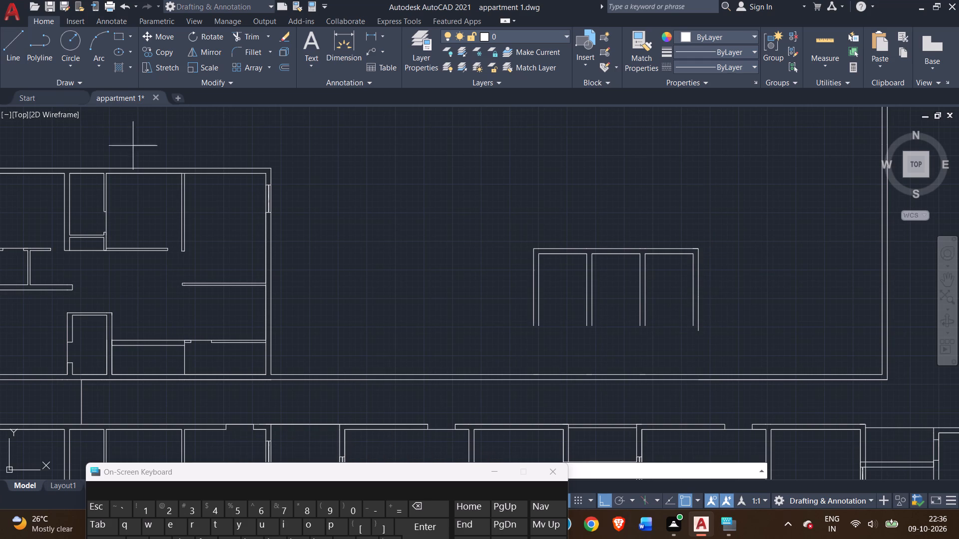
scroll(524, 346, up, 3)
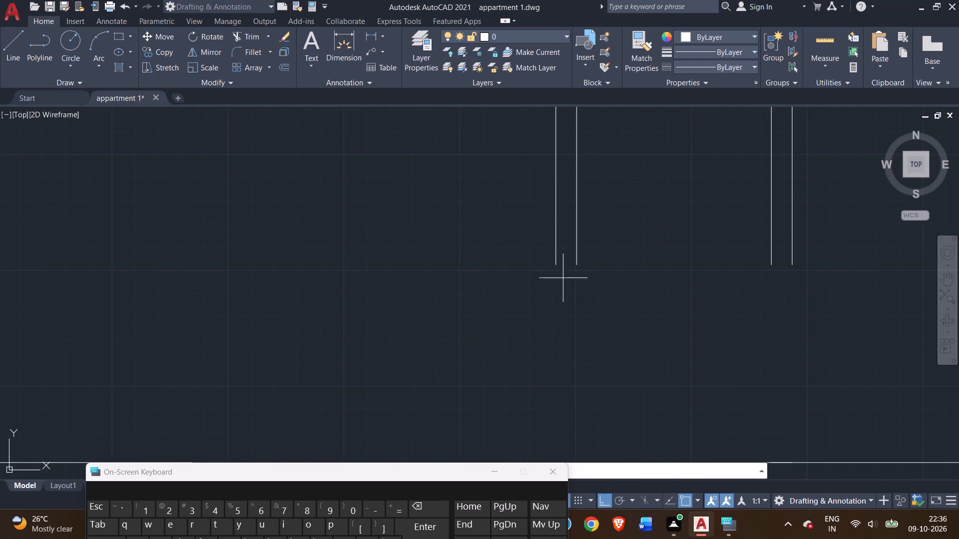
click(556, 268)
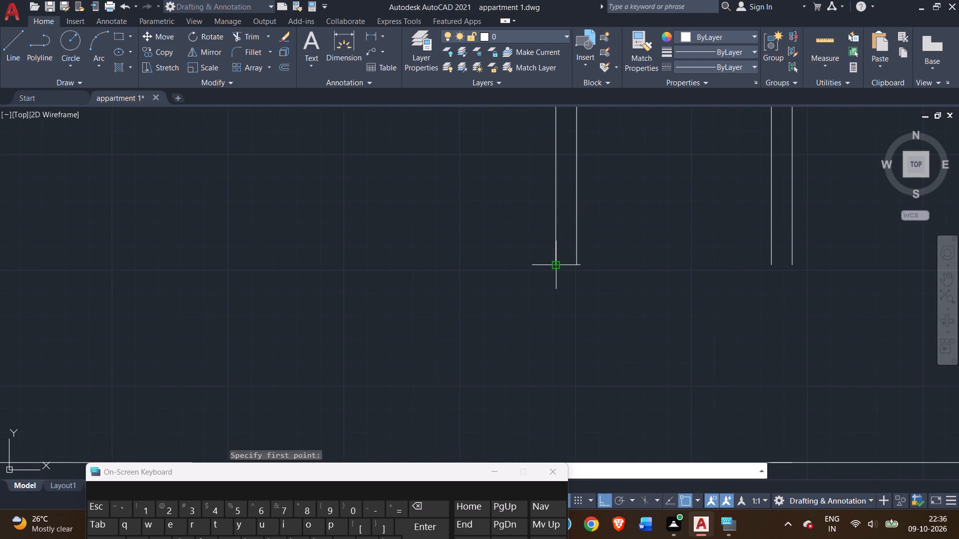
scroll(790, 287, down, 2)
middle_drag(829, 296, 343, 257)
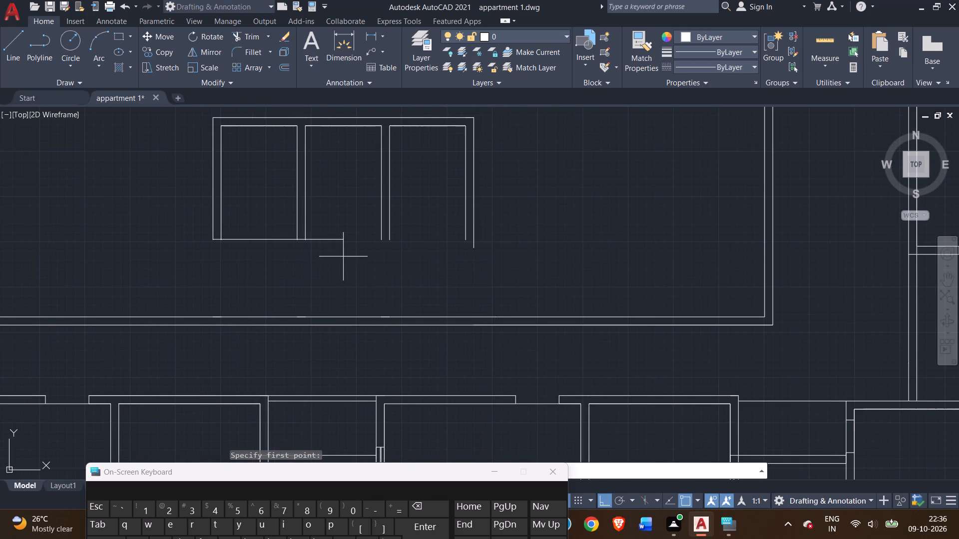
click(475, 240)
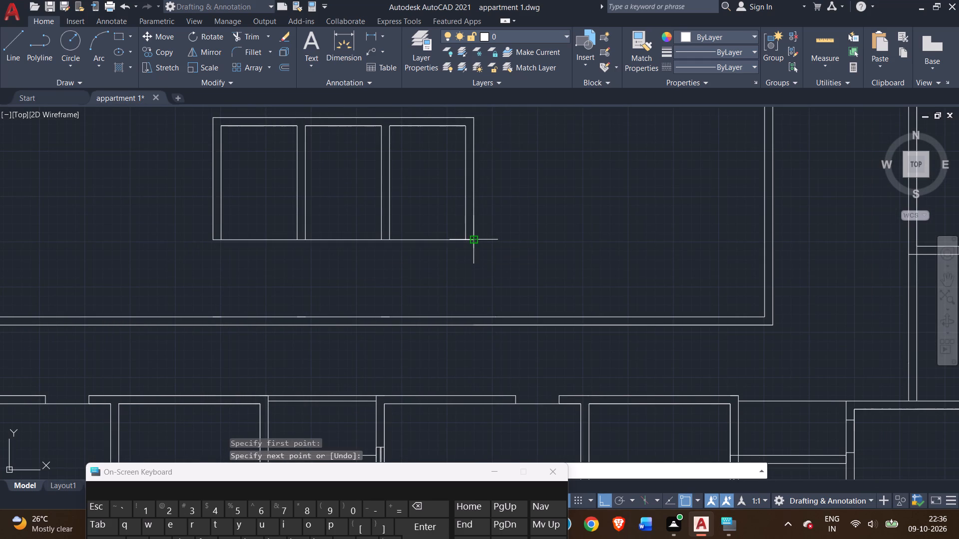
Extend the east wall: outer face south to the enclosure wall's outer line, 9" west, and back north to the block's south line.
click(474, 326)
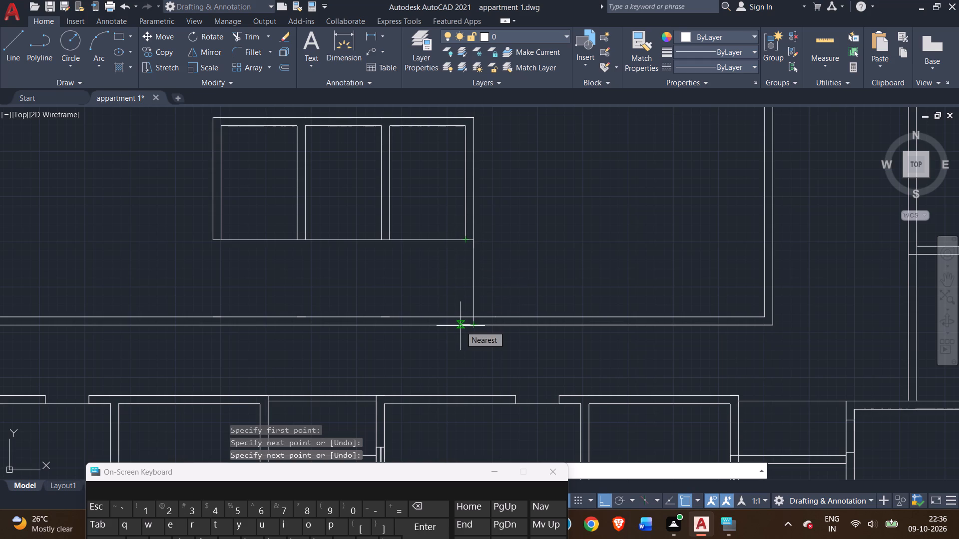
key(9)
key(shift+quotedbl)
key(Return)
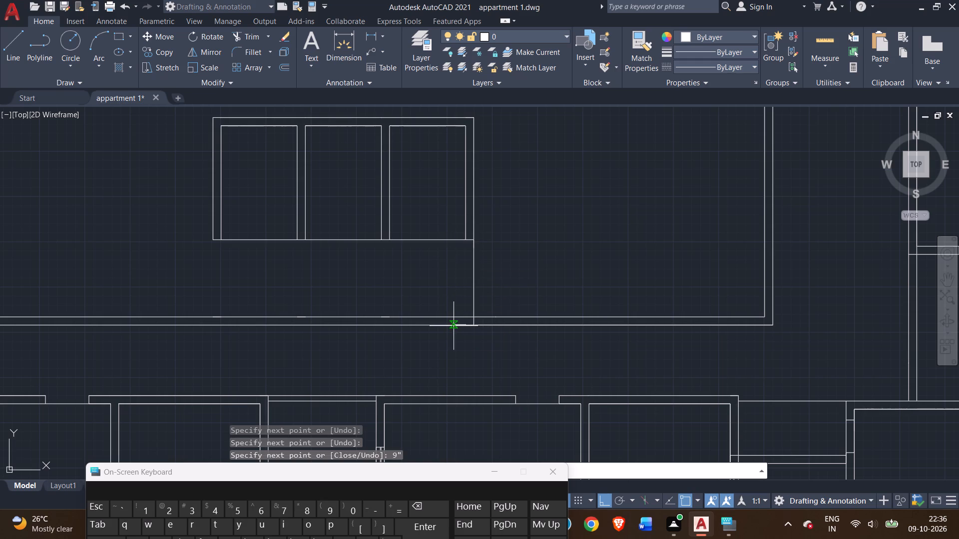
scroll(464, 244, up, 3)
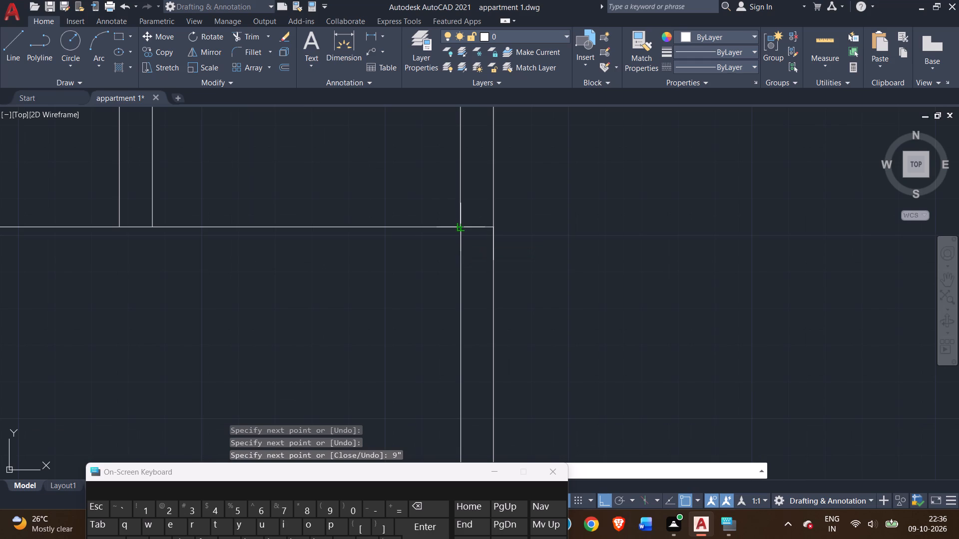
click(458, 227)
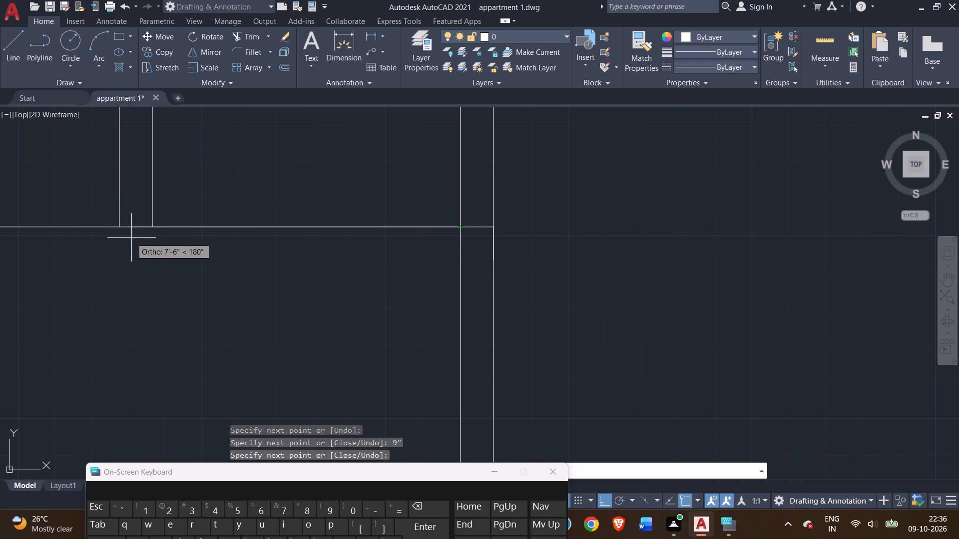
scroll(141, 237, down, 1)
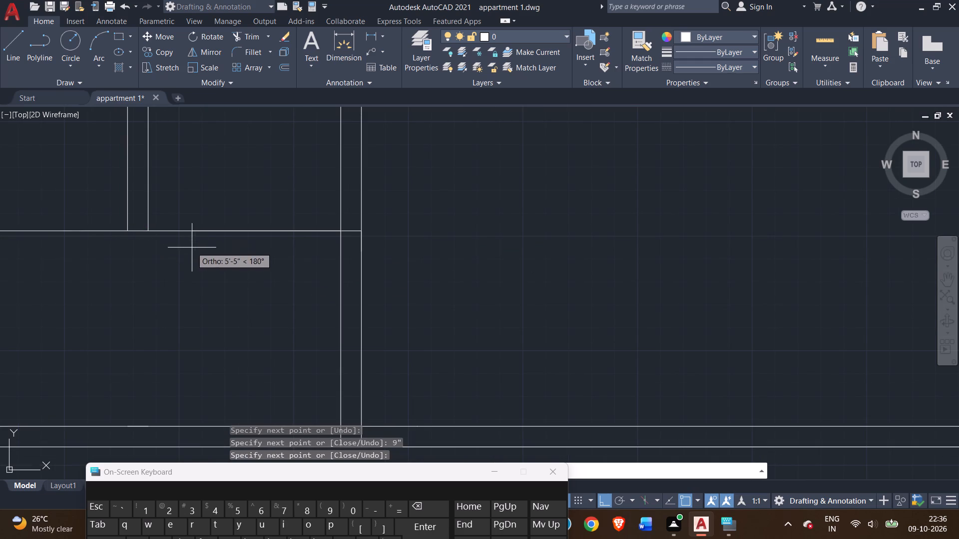
right_click(261, 277)
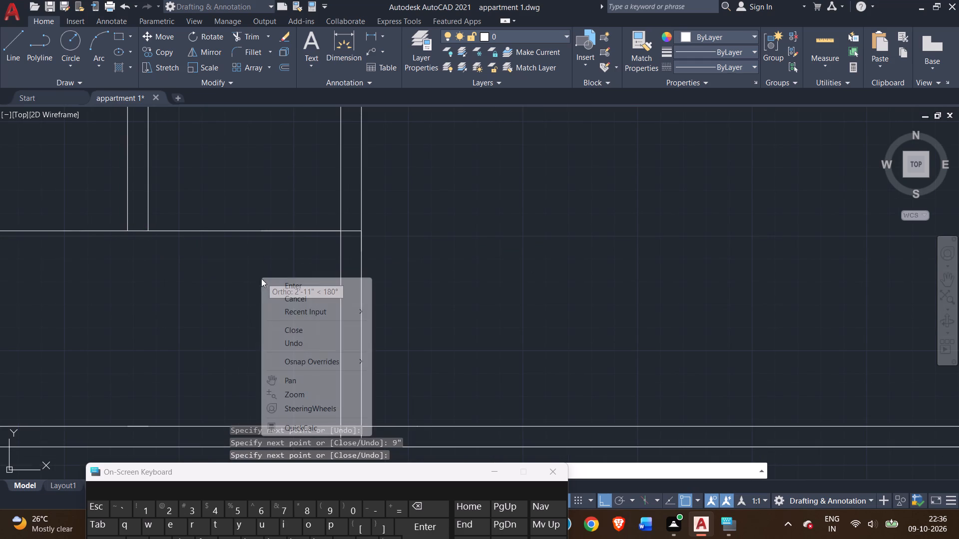
click(290, 287)
Extend the west wall: outer face south to the enclosure wall's inner line, 9" east, and back north to the block's south line.
scroll(212, 305, down, 3)
middle_drag(286, 276, 404, 269)
scroll(404, 269, down, 1)
click(13, 54)
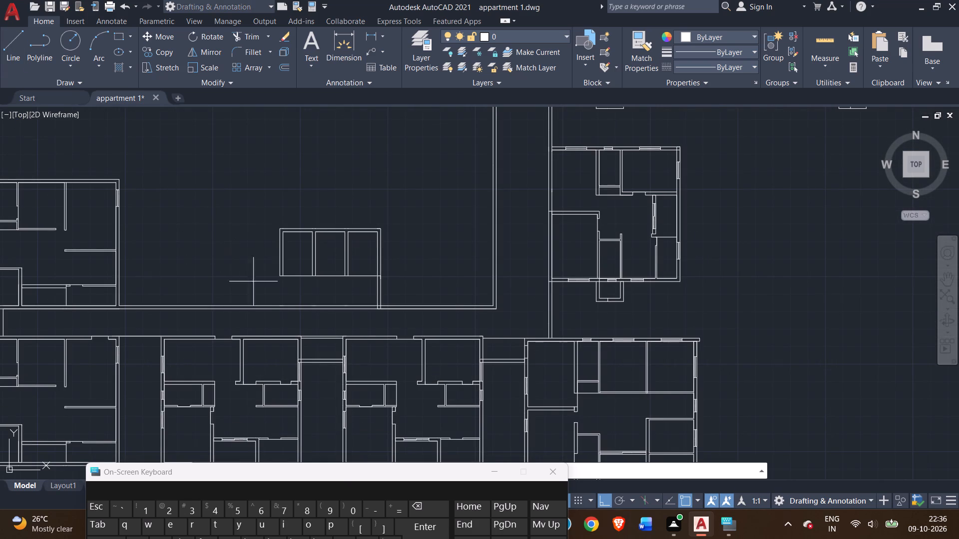
scroll(264, 285, up, 2)
click(302, 261)
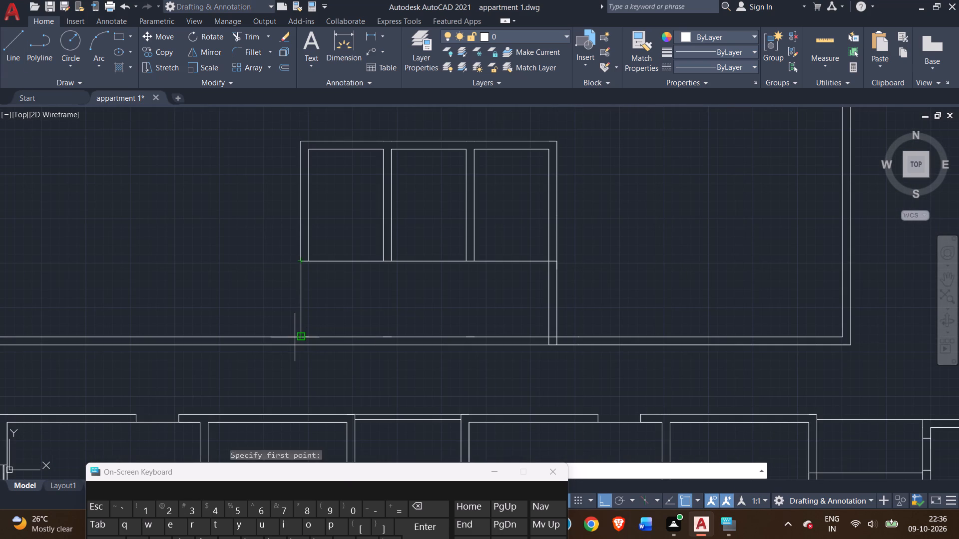
double_click(304, 338)
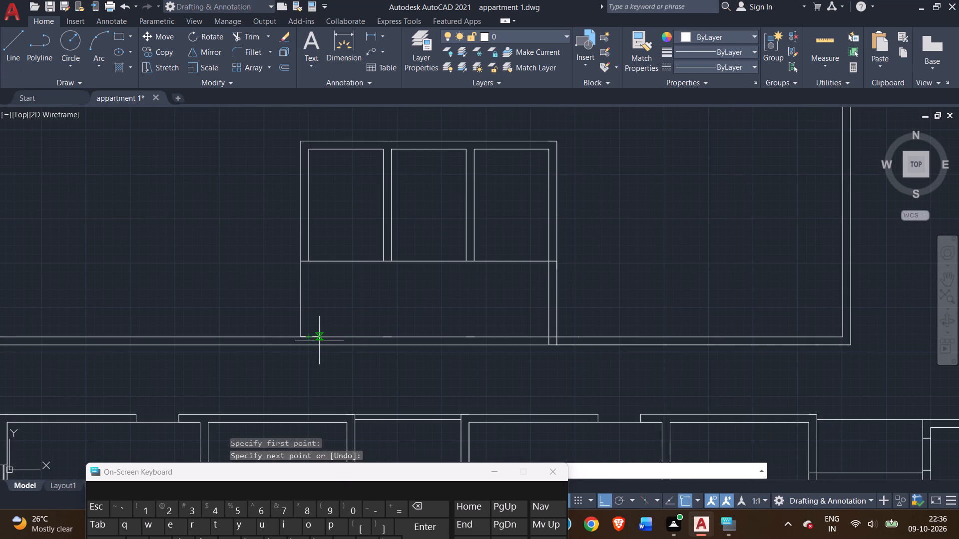
key(9)
key(shift+quotedbl)
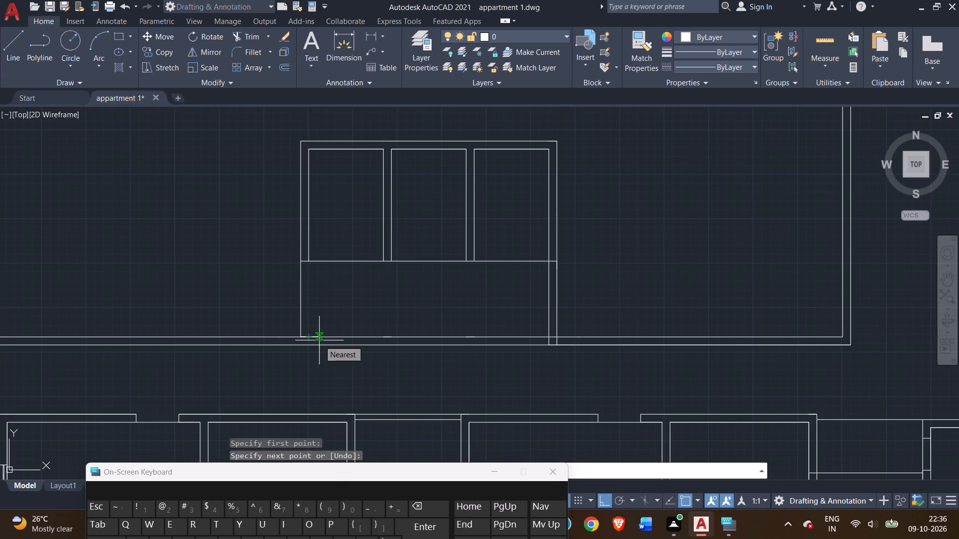
key(Return)
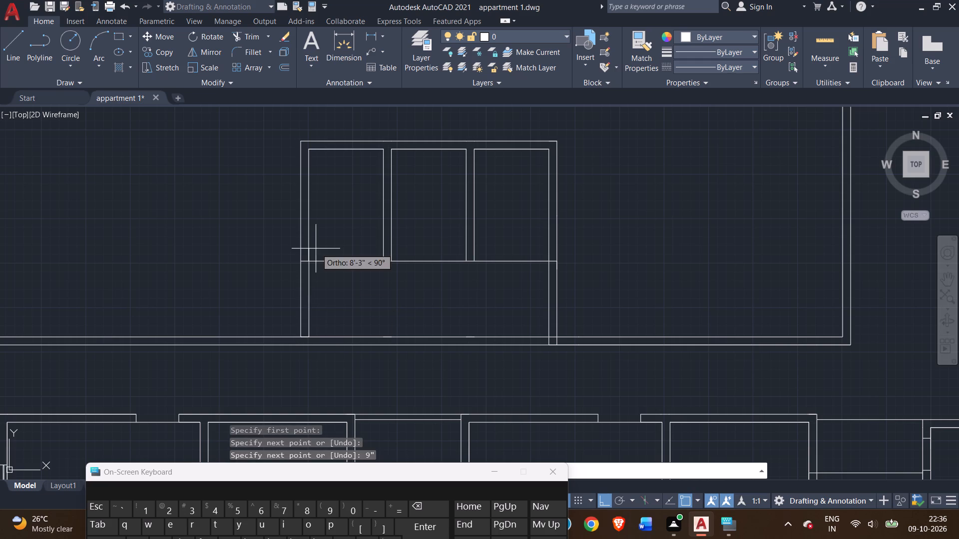
scroll(311, 262, up, 3)
click(293, 257)
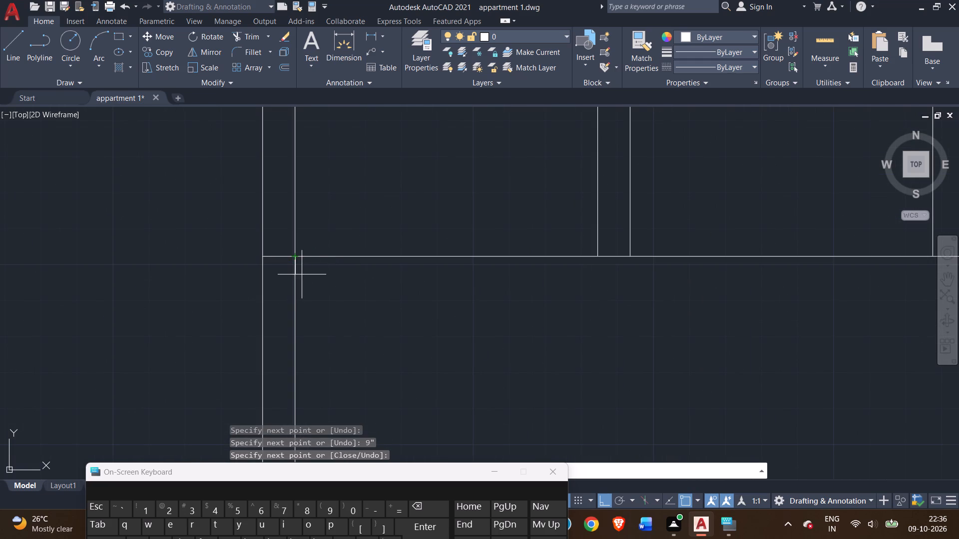
right_click(303, 274)
click(335, 285)
Draw the cross wall's south face 9" below the block's south line, from the west wall's inner face to the east wall's inner face.
scroll(356, 300, down, 3)
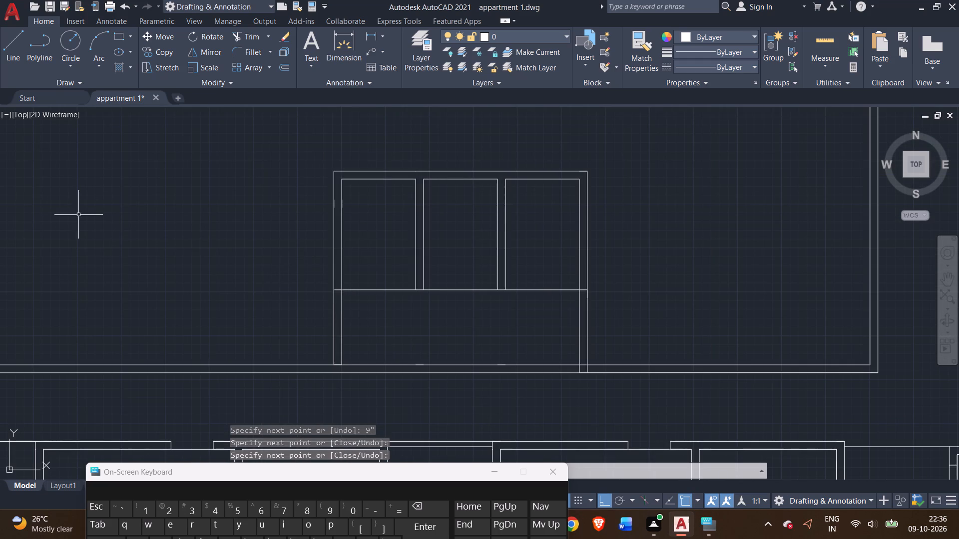
click(15, 51)
scroll(353, 299, up, 1)
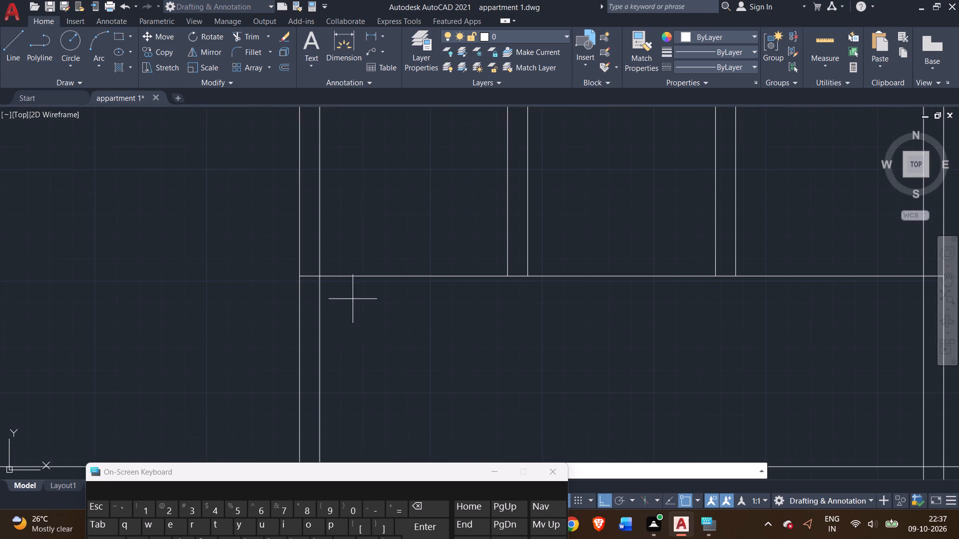
scroll(353, 299, up, 1)
click(322, 279)
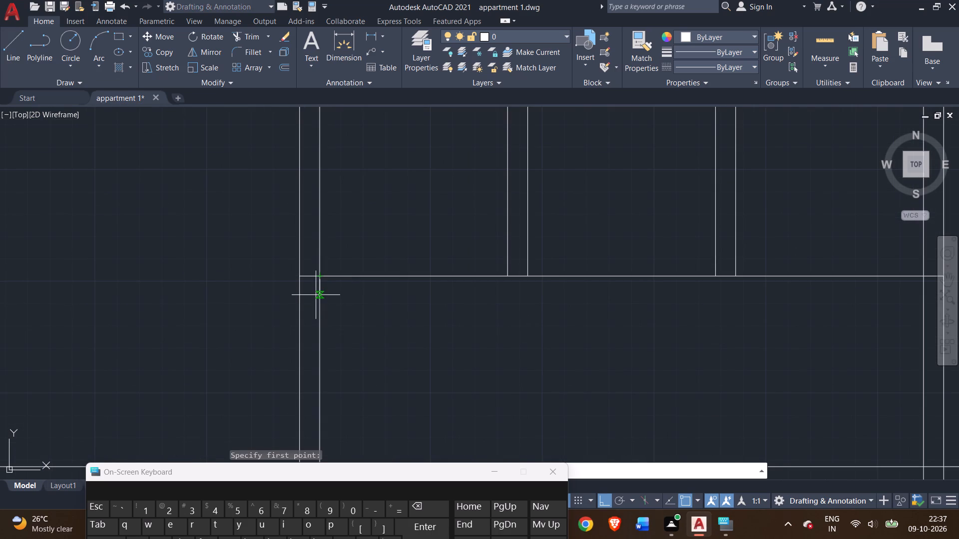
key(9)
key(shift+quotedbl)
key(Return)
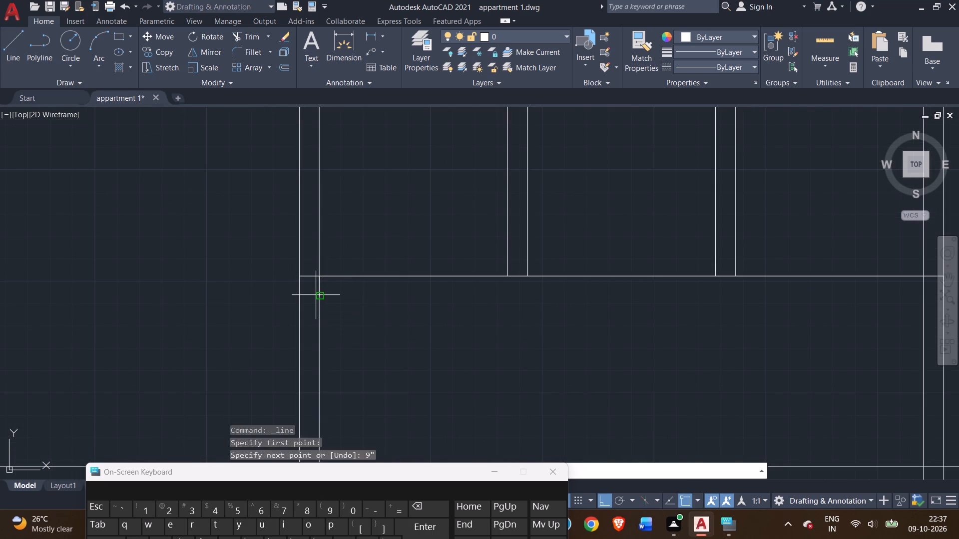
scroll(554, 373, down, 2)
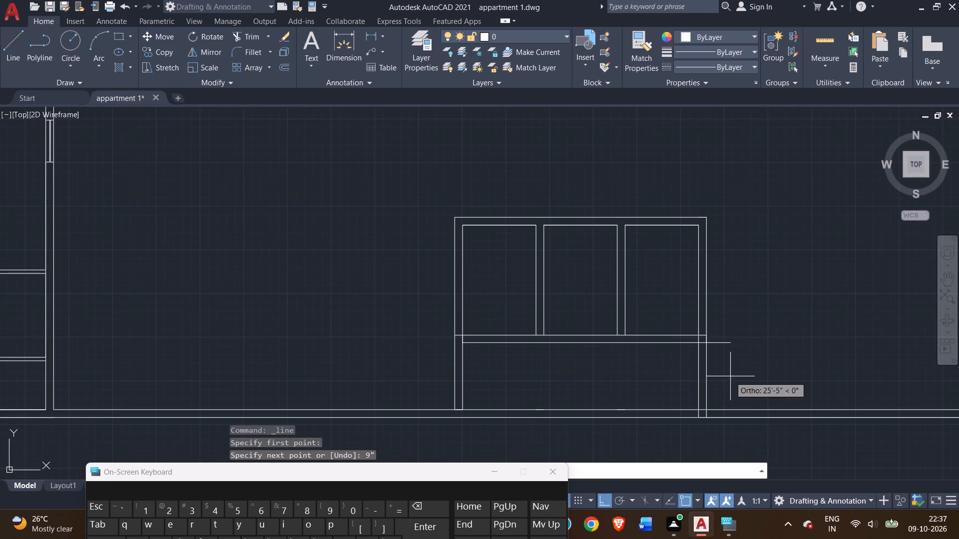
scroll(696, 346, up, 2)
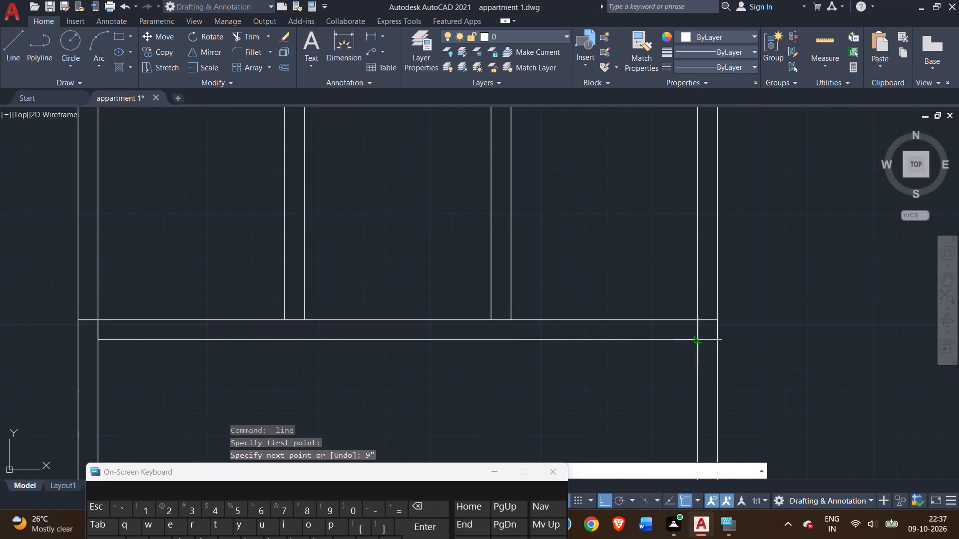
click(698, 340)
right_click(649, 373)
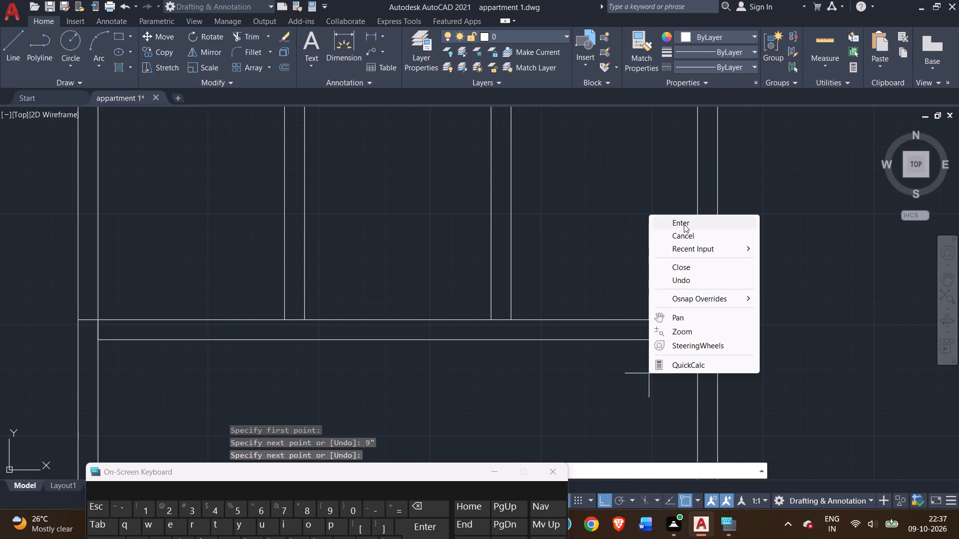
click(684, 223)
Trim the leftover segments where the cross wall meets the west wall, the east wall and both partitions.
scroll(553, 342, down, 1)
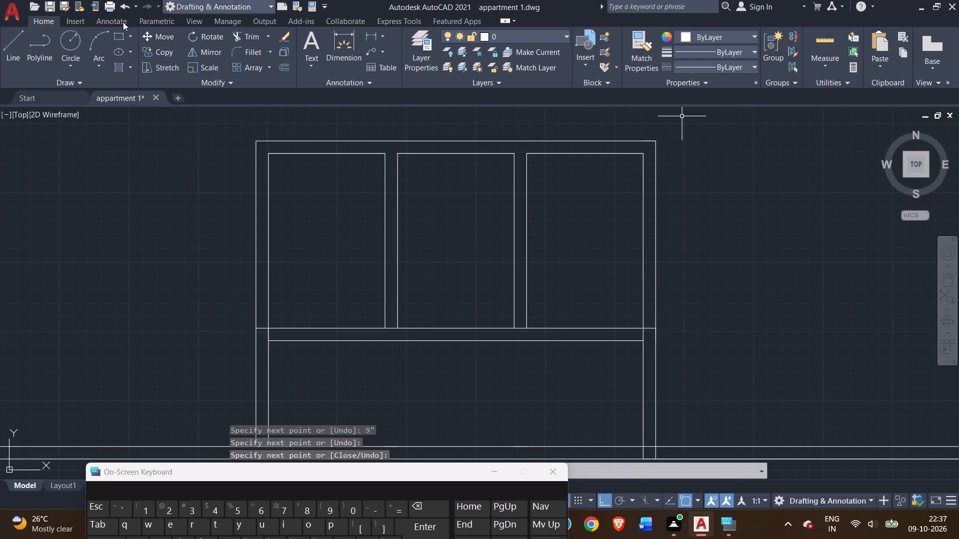
click(246, 42)
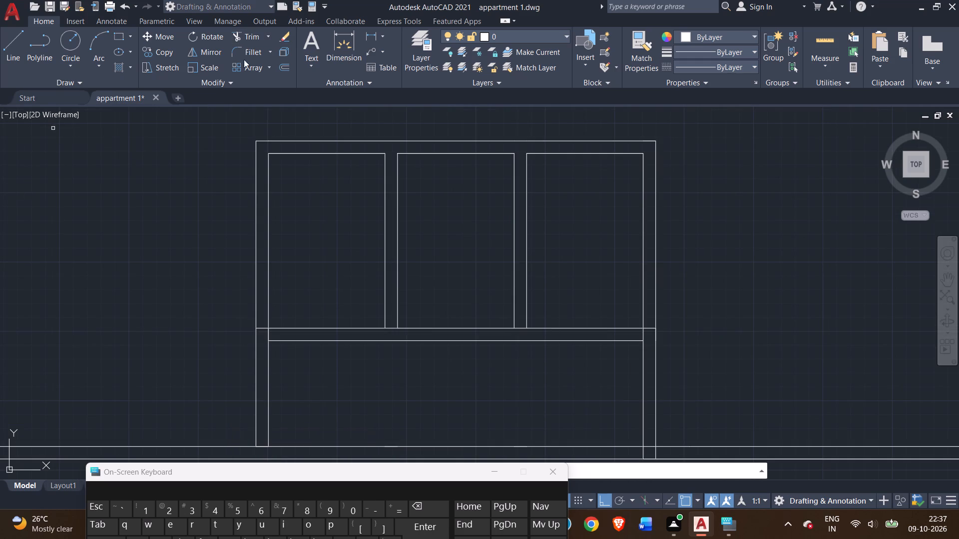
scroll(258, 340, up, 2)
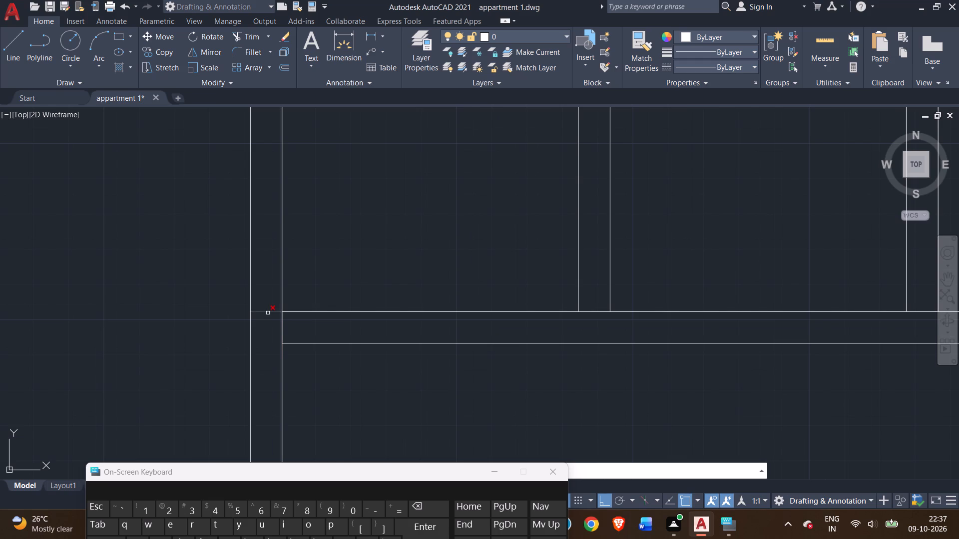
double_click(268, 313)
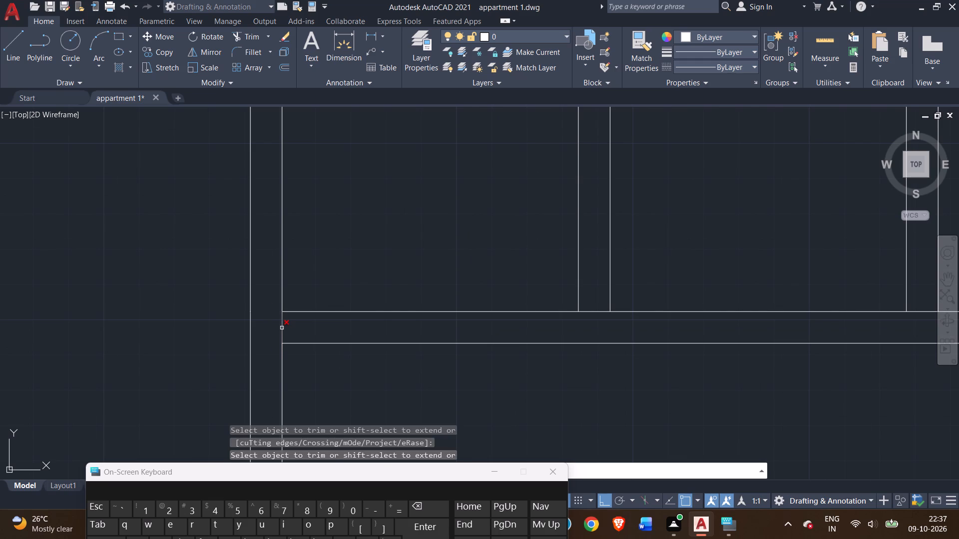
click(282, 327)
click(280, 323)
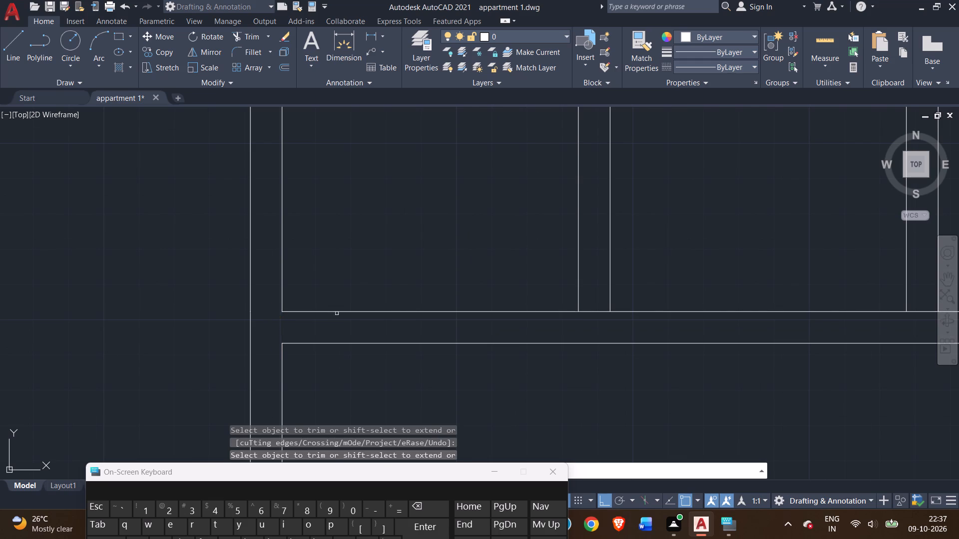
scroll(366, 288, down, 1)
middle_drag(581, 279, 555, 313)
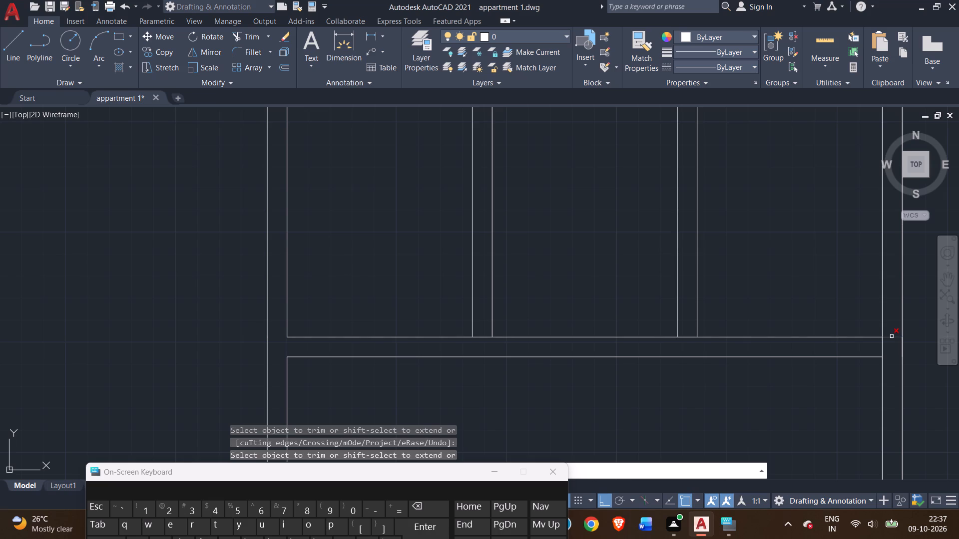
click(892, 336)
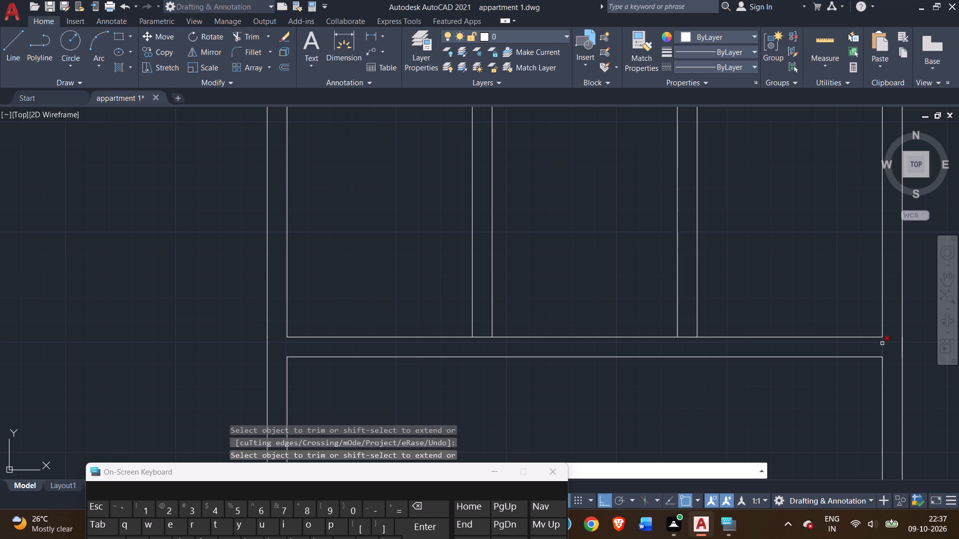
double_click(882, 343)
click(687, 338)
click(485, 336)
Draw a 7'3" line north along the west wall's outer face, starting at the enclosure wall's inner line.
scroll(476, 377, down, 1)
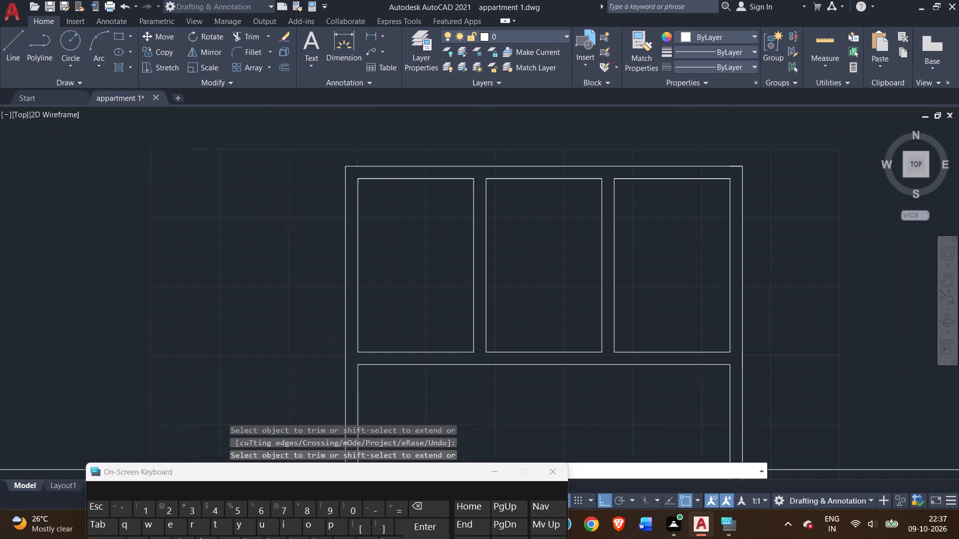
scroll(476, 377, down, 1)
scroll(326, 335, down, 1)
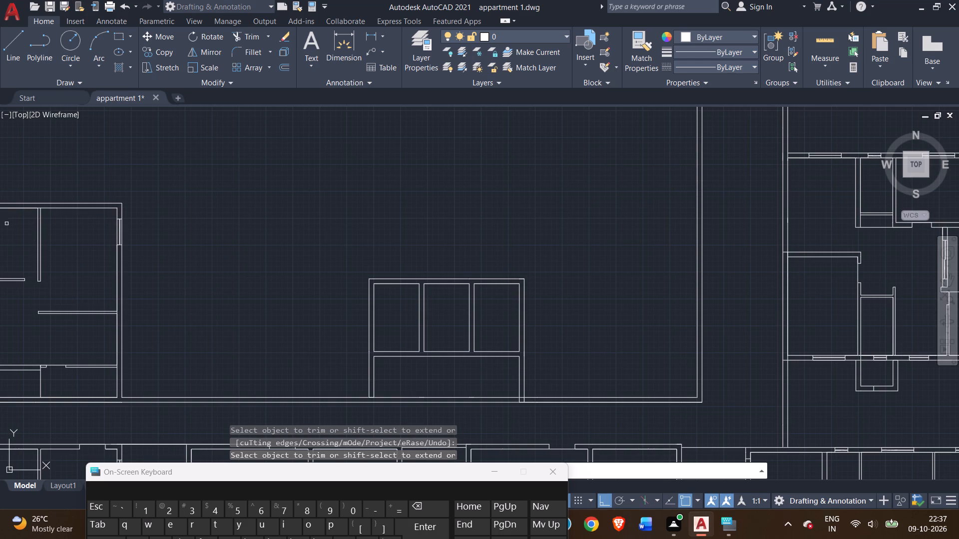
click(15, 59)
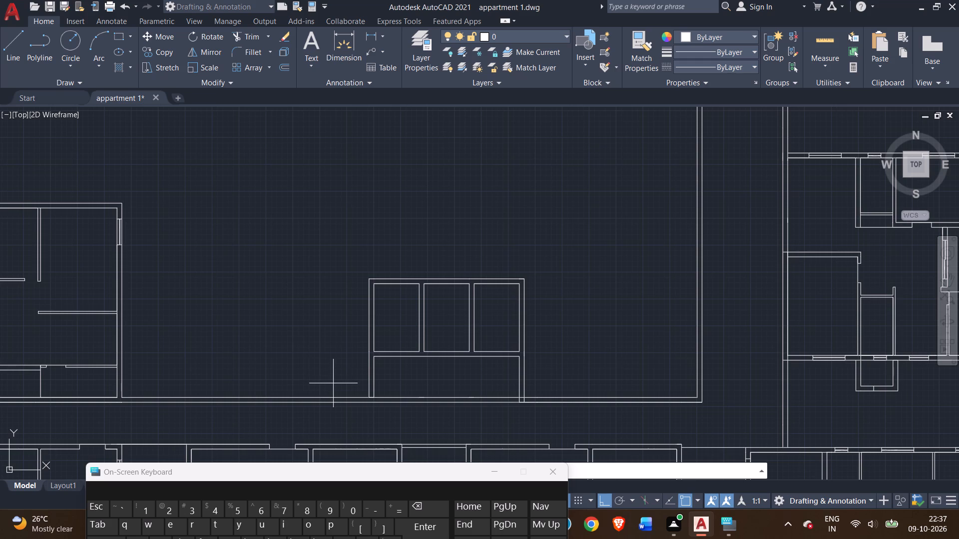
scroll(318, 355, down, 2)
middle_drag(304, 345, 293, 317)
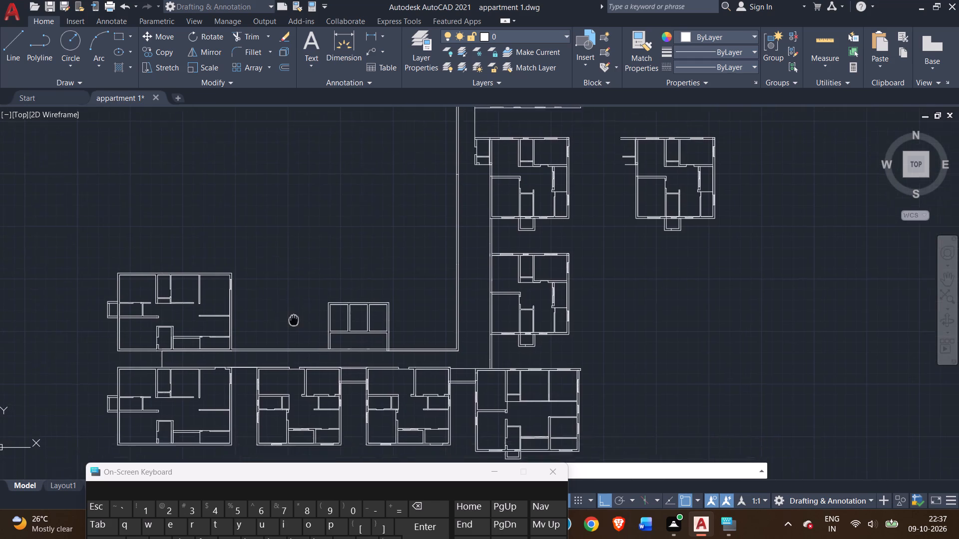
middle_drag(293, 317, 294, 261)
scroll(320, 285, up, 2)
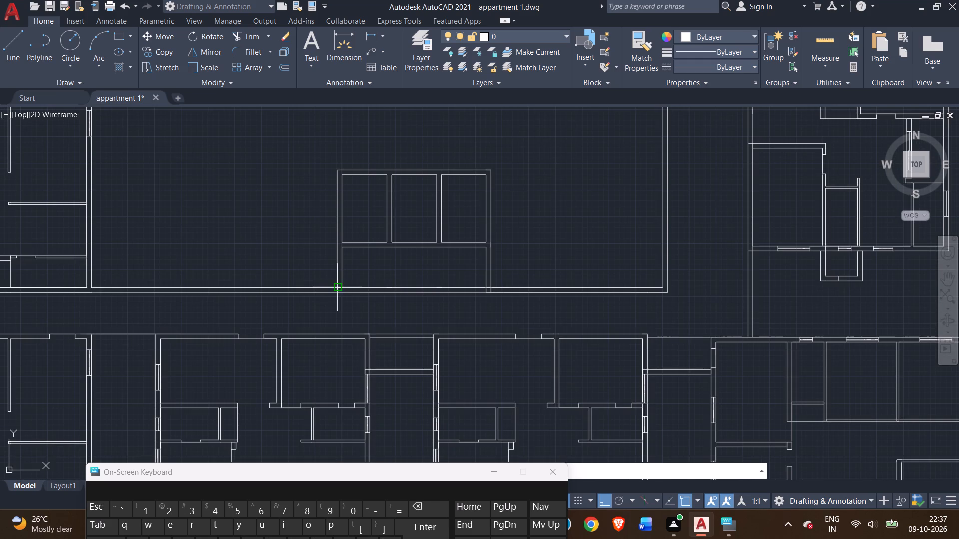
scroll(336, 288, up, 1)
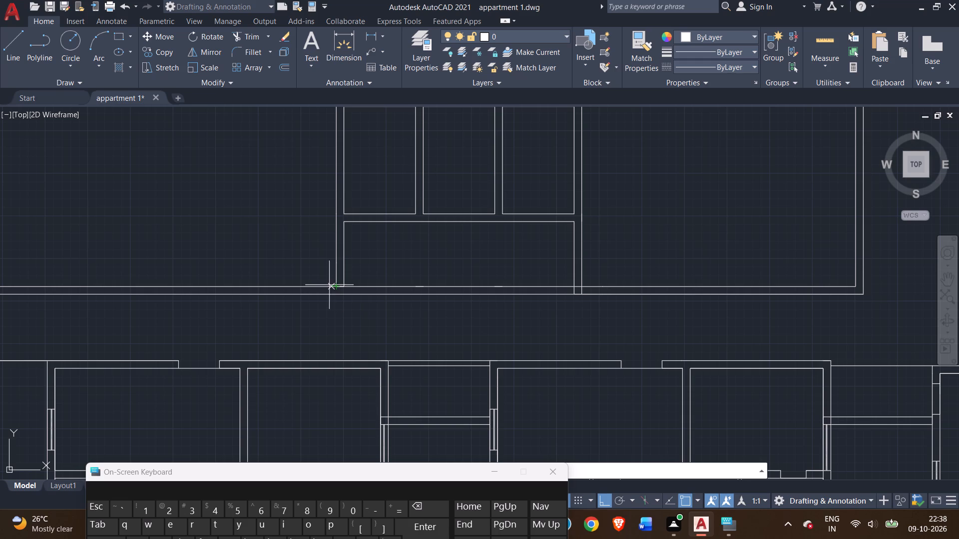
click(336, 286)
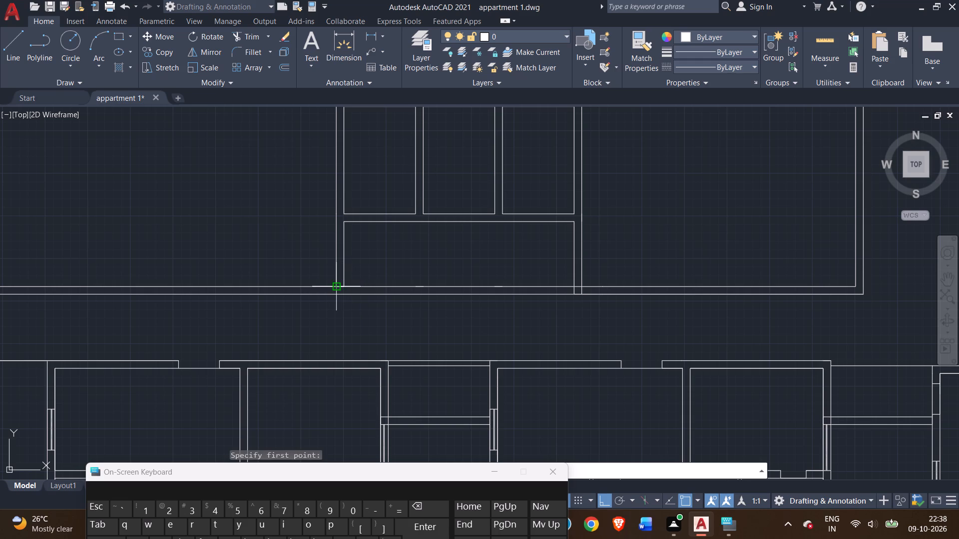
text(7'3)
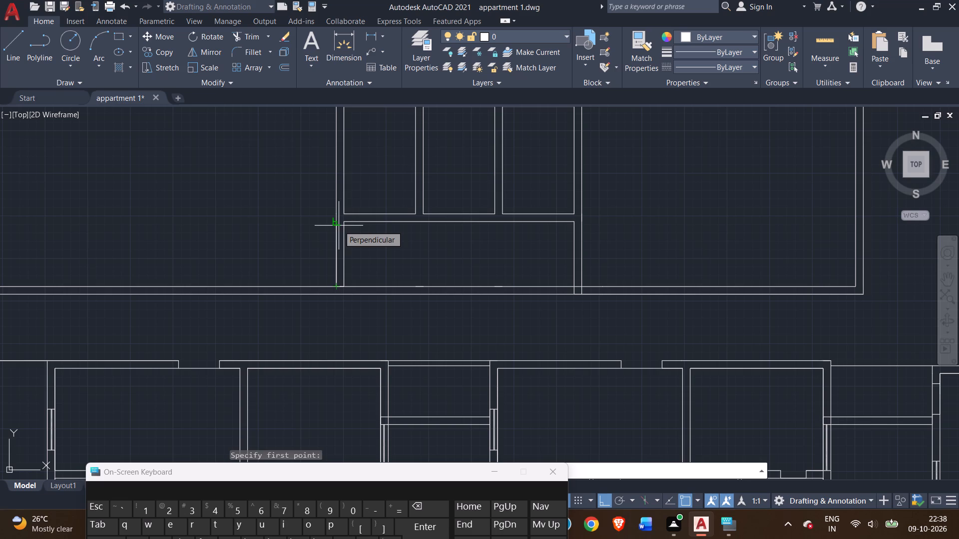
key(shift+quotedbl)
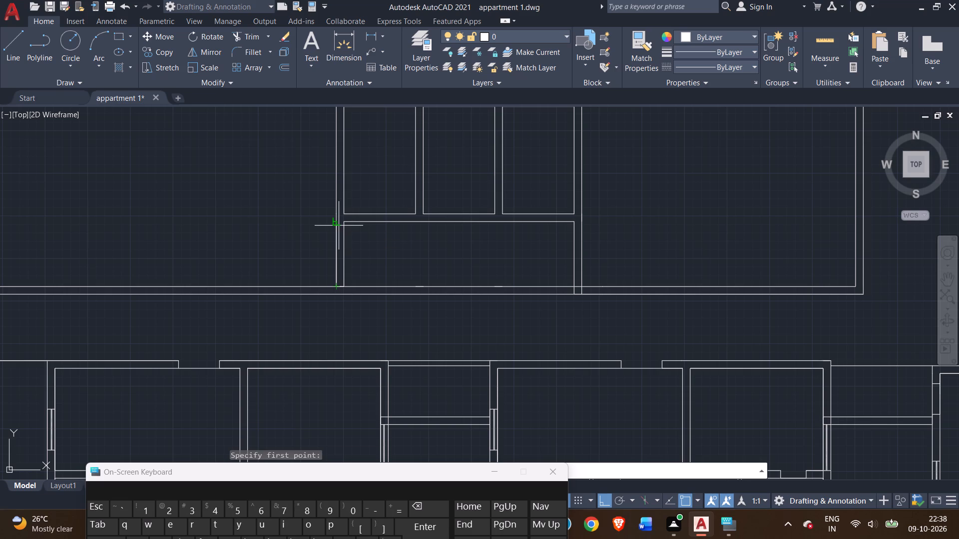
key(Return)
scroll(287, 142, down, 1)
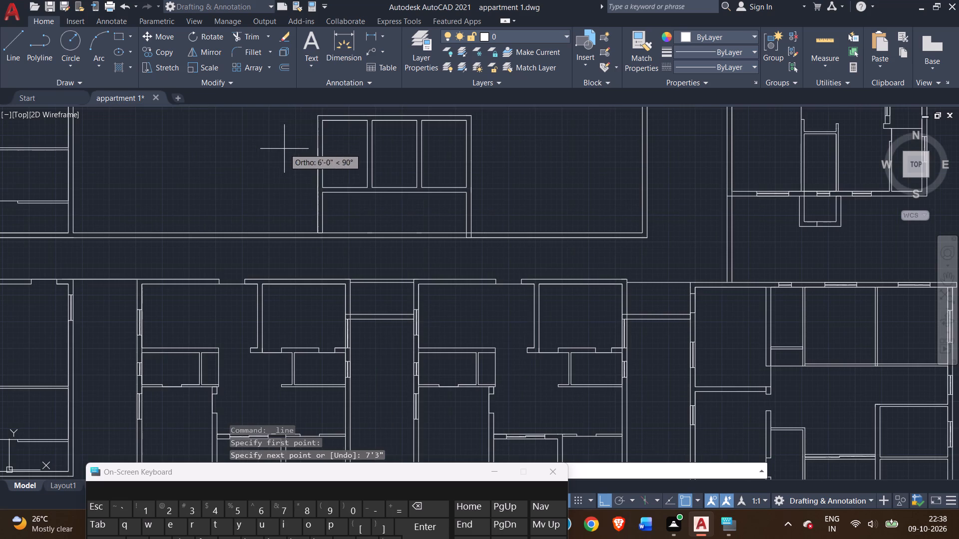
scroll(222, 200, up, 1)
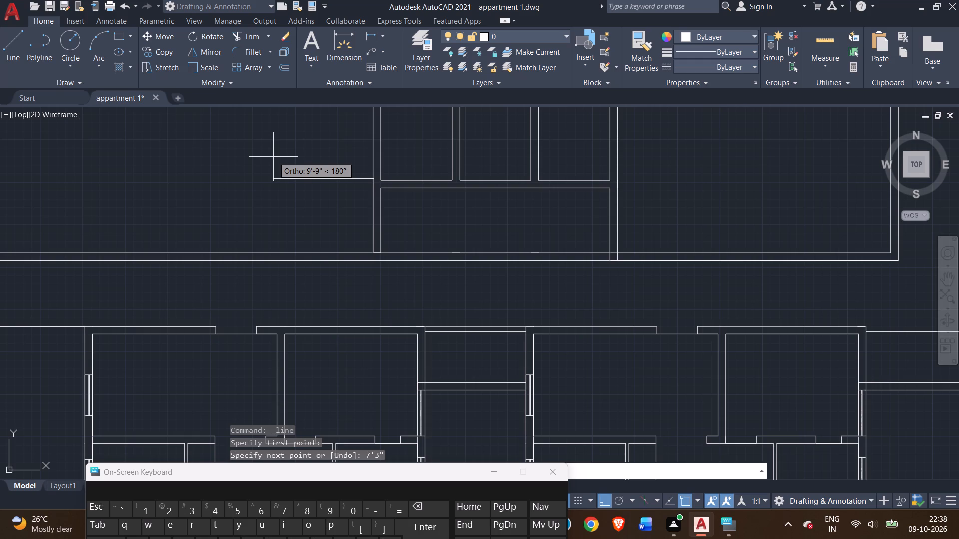
right_click(273, 157)
click(295, 164)
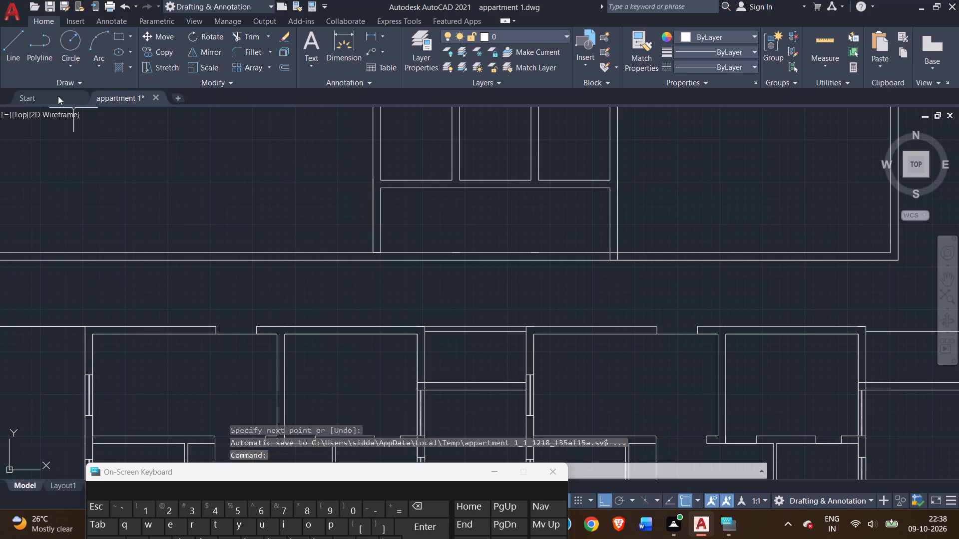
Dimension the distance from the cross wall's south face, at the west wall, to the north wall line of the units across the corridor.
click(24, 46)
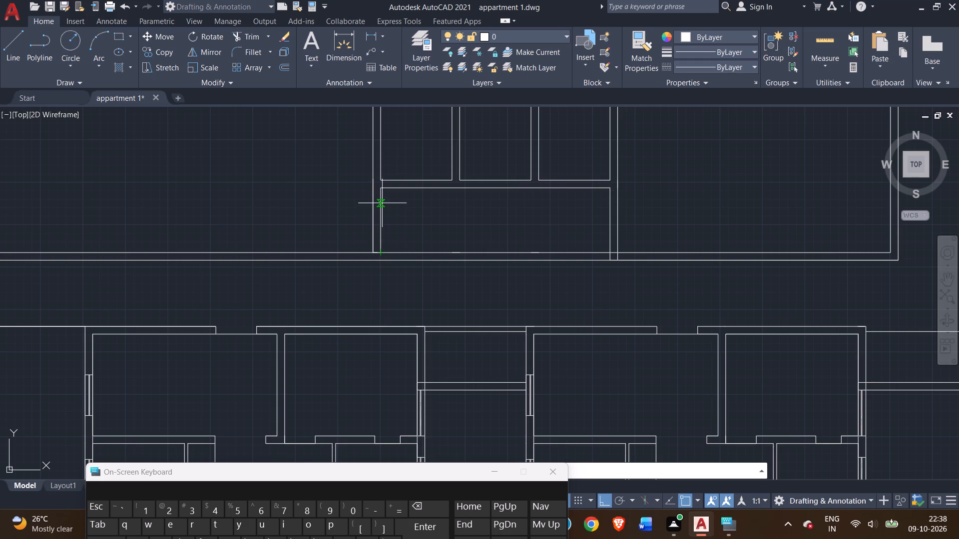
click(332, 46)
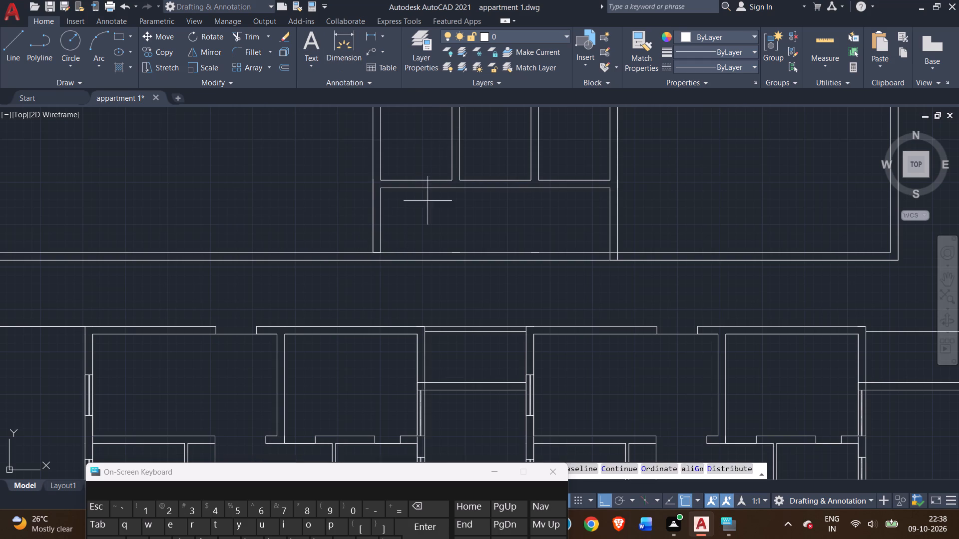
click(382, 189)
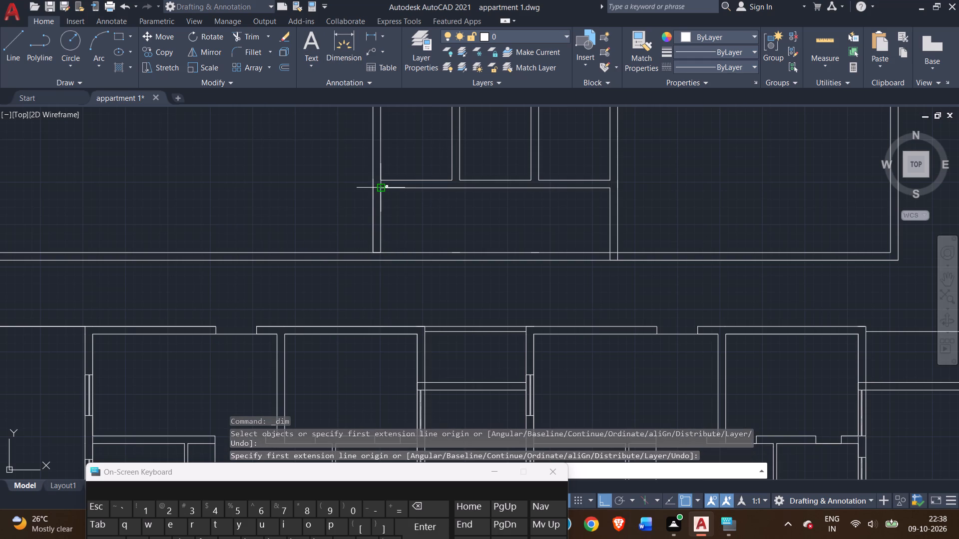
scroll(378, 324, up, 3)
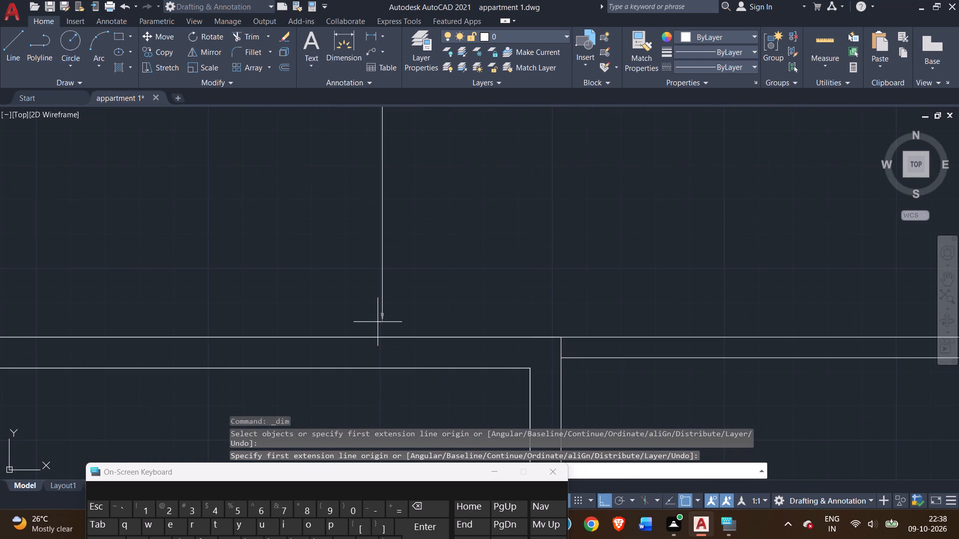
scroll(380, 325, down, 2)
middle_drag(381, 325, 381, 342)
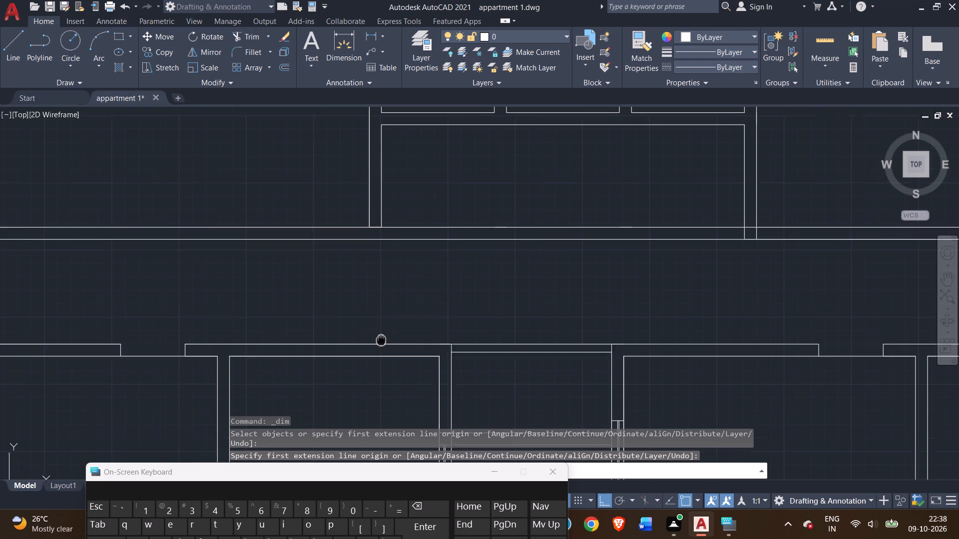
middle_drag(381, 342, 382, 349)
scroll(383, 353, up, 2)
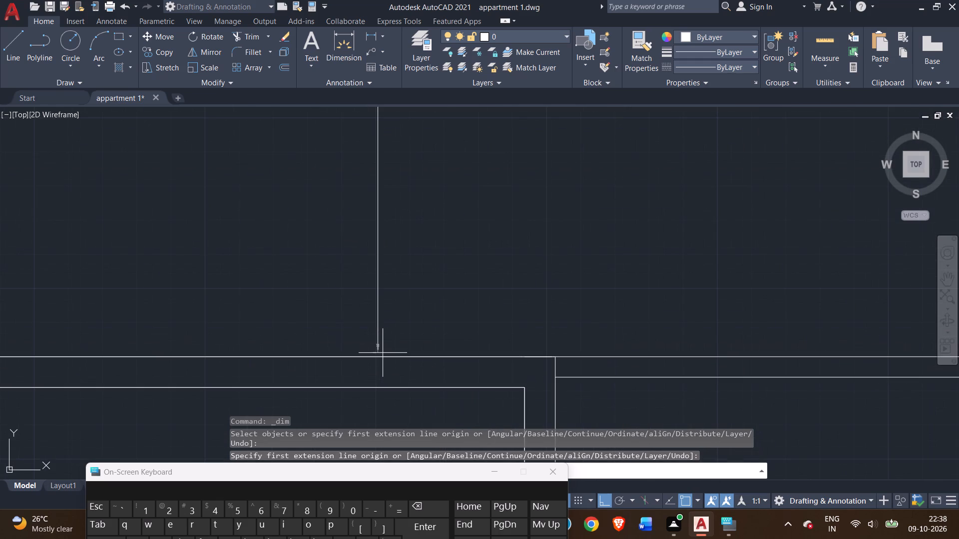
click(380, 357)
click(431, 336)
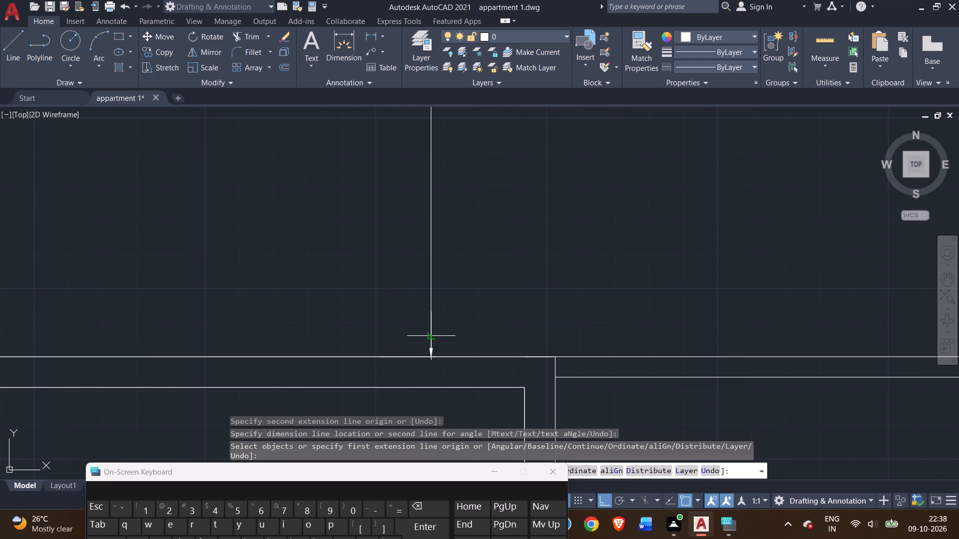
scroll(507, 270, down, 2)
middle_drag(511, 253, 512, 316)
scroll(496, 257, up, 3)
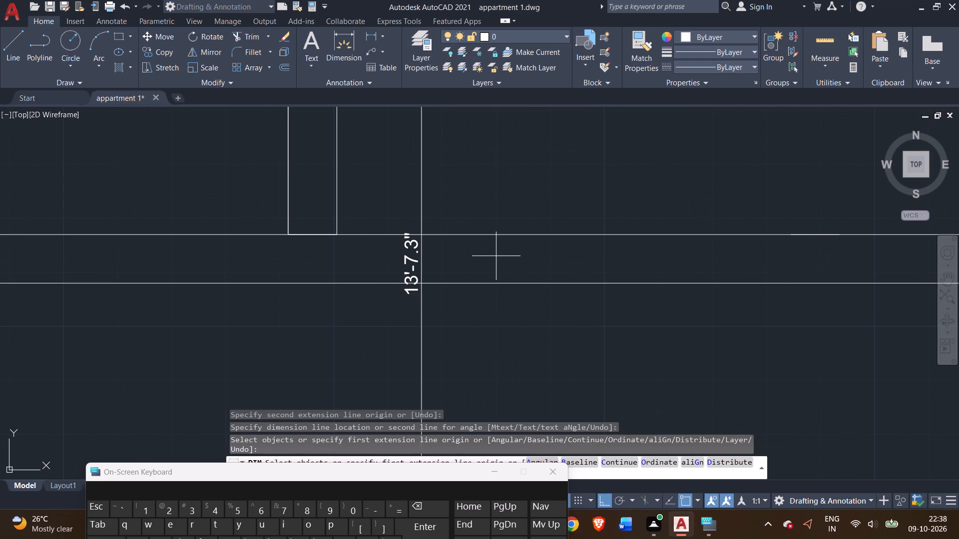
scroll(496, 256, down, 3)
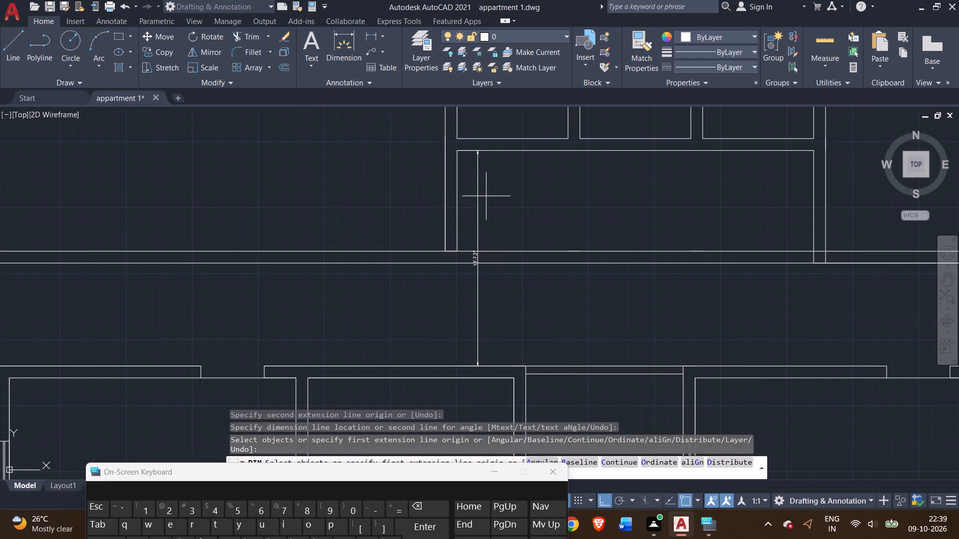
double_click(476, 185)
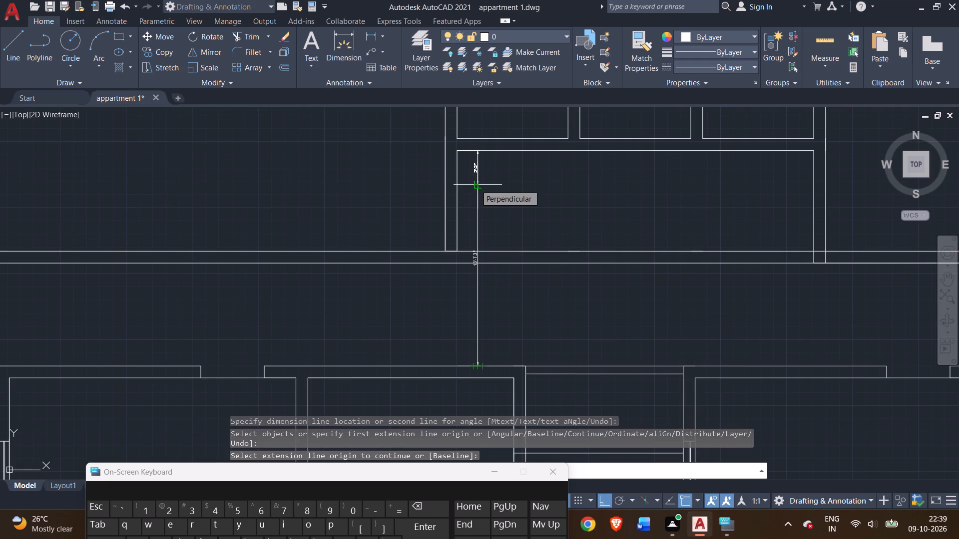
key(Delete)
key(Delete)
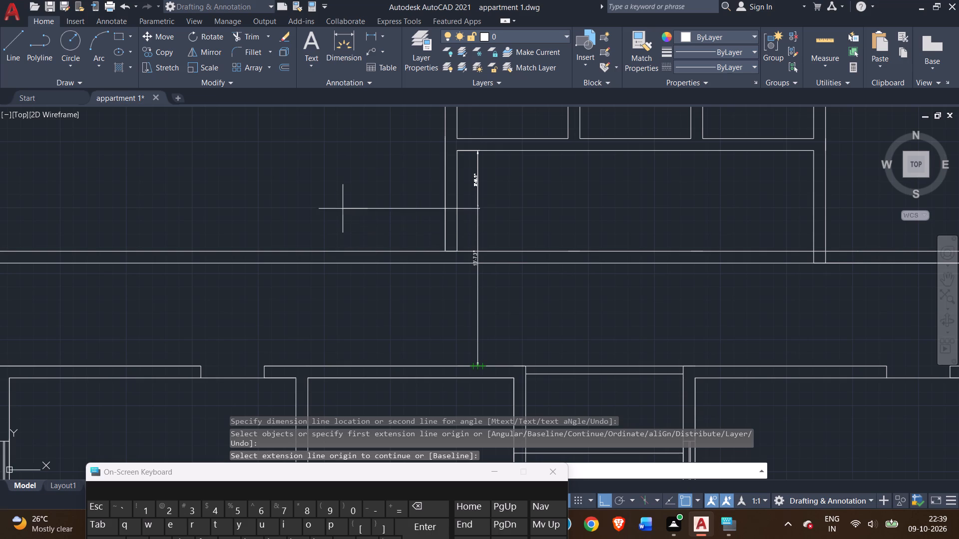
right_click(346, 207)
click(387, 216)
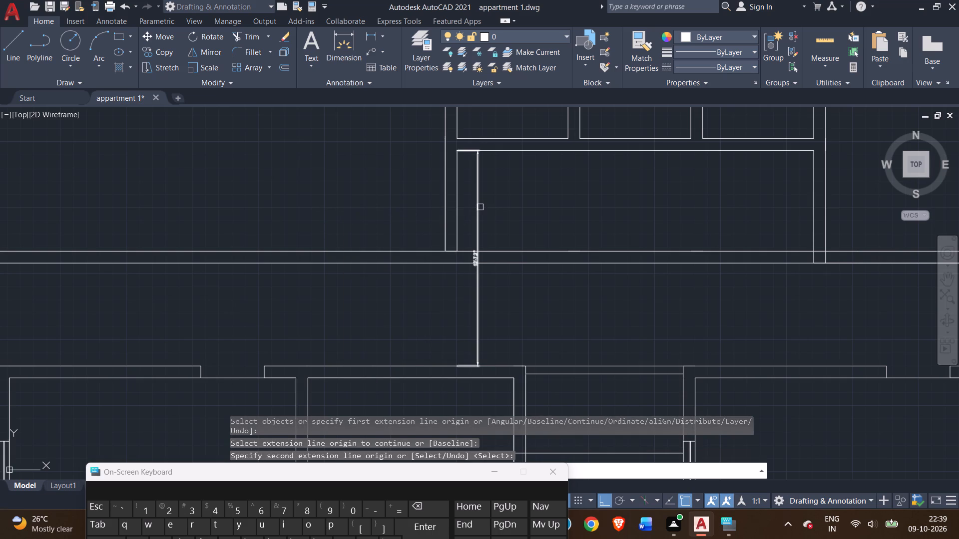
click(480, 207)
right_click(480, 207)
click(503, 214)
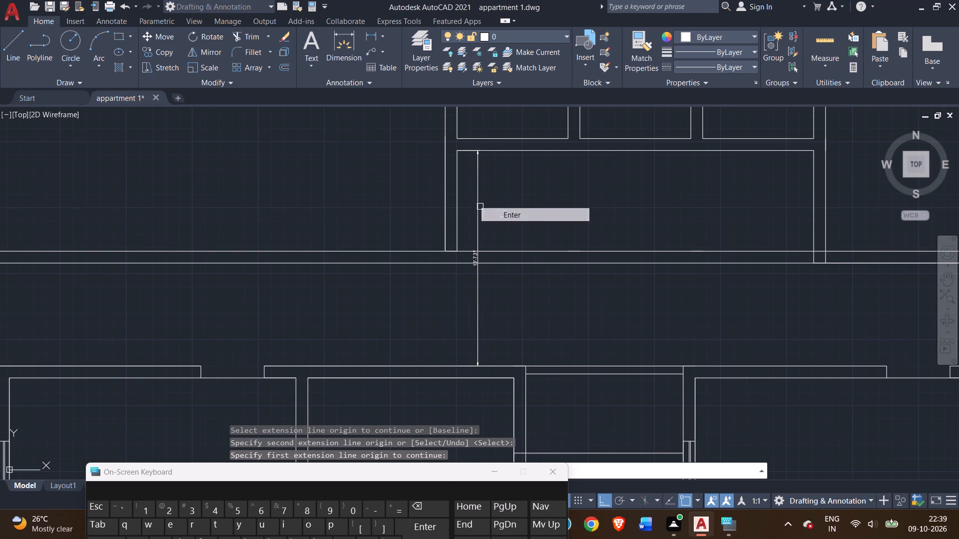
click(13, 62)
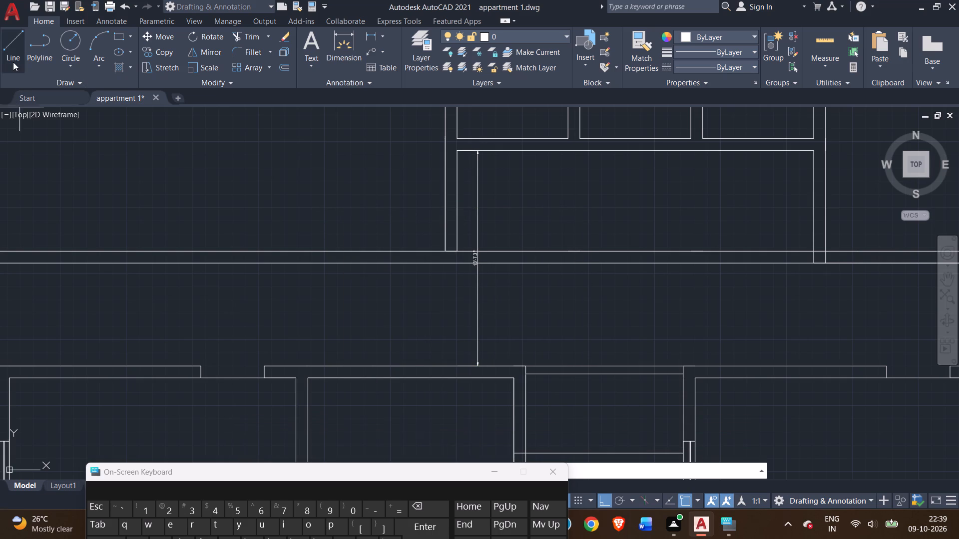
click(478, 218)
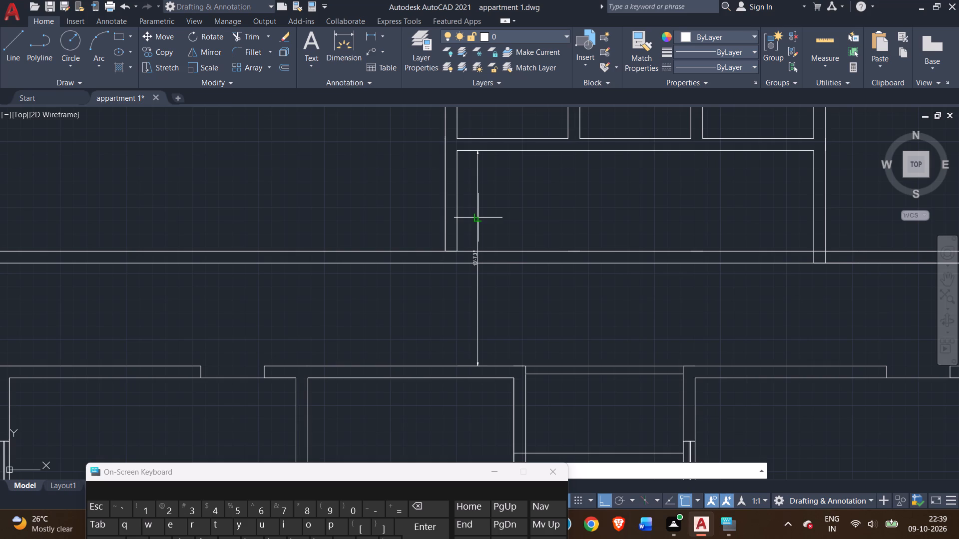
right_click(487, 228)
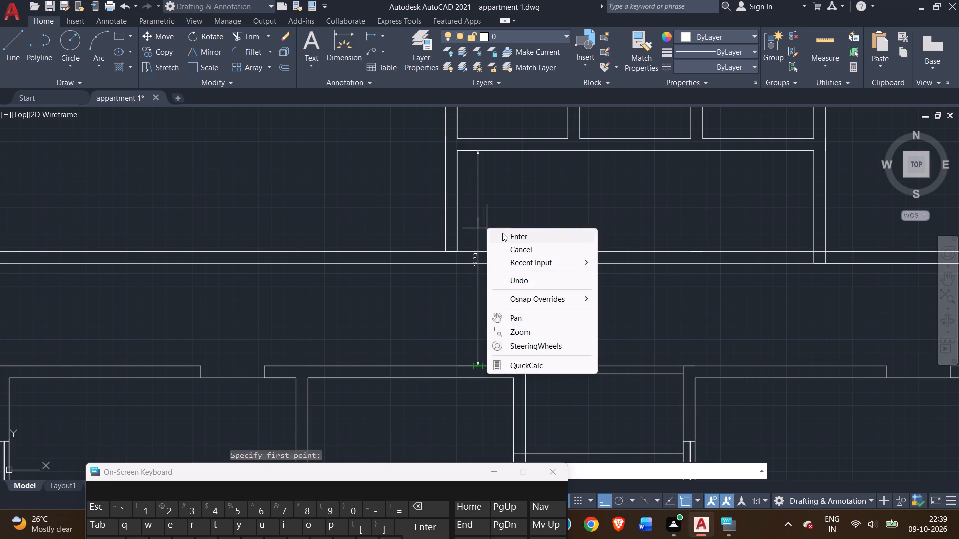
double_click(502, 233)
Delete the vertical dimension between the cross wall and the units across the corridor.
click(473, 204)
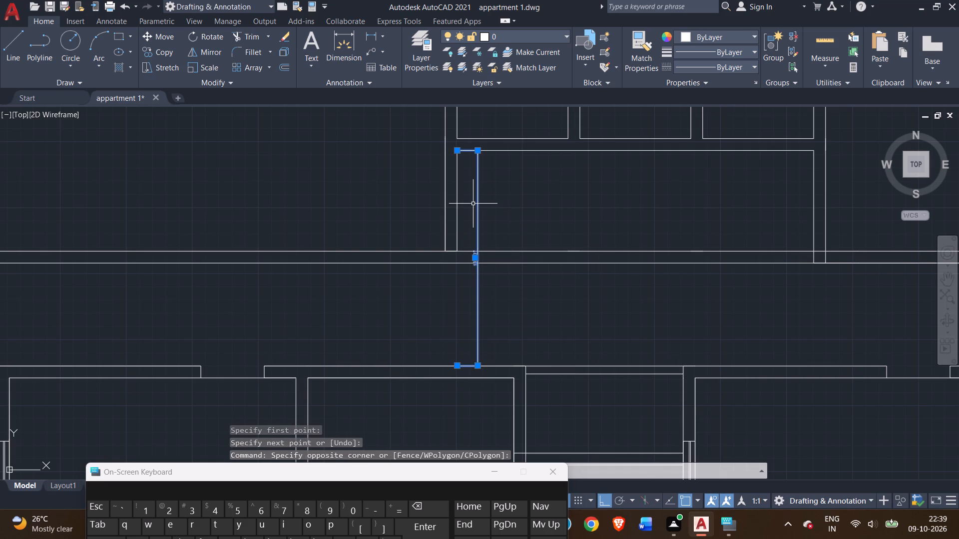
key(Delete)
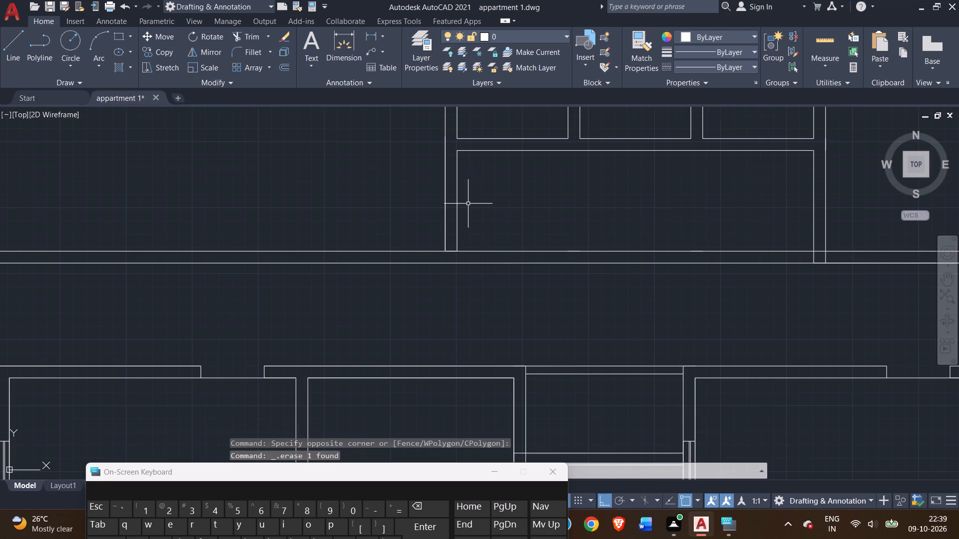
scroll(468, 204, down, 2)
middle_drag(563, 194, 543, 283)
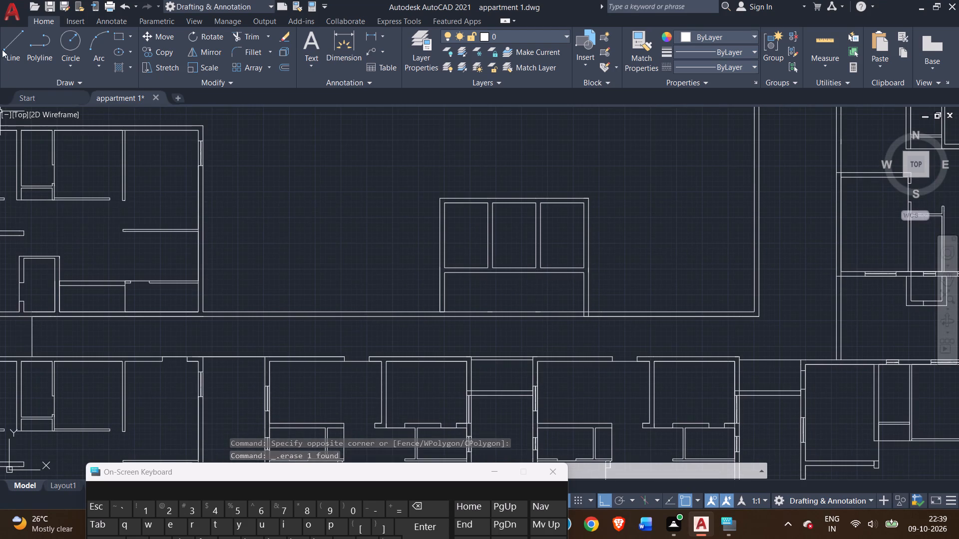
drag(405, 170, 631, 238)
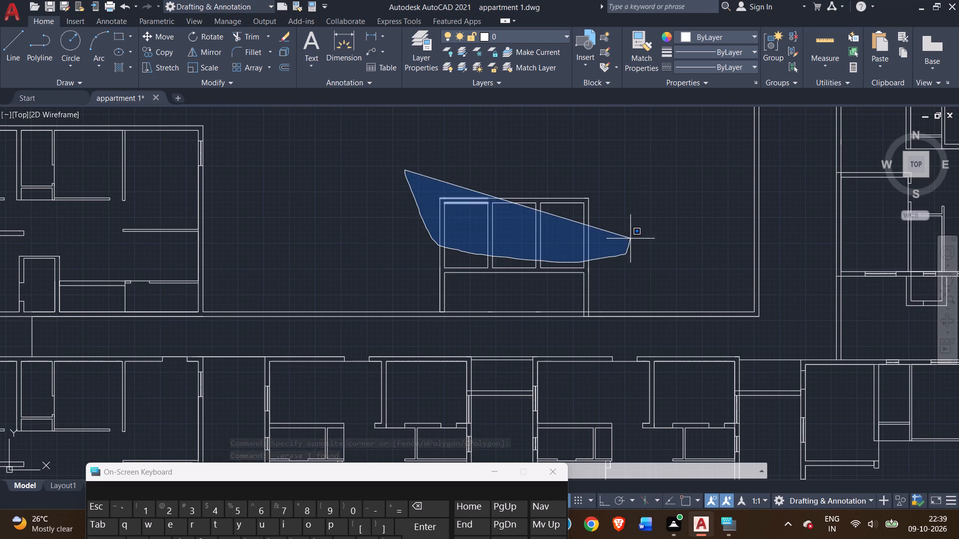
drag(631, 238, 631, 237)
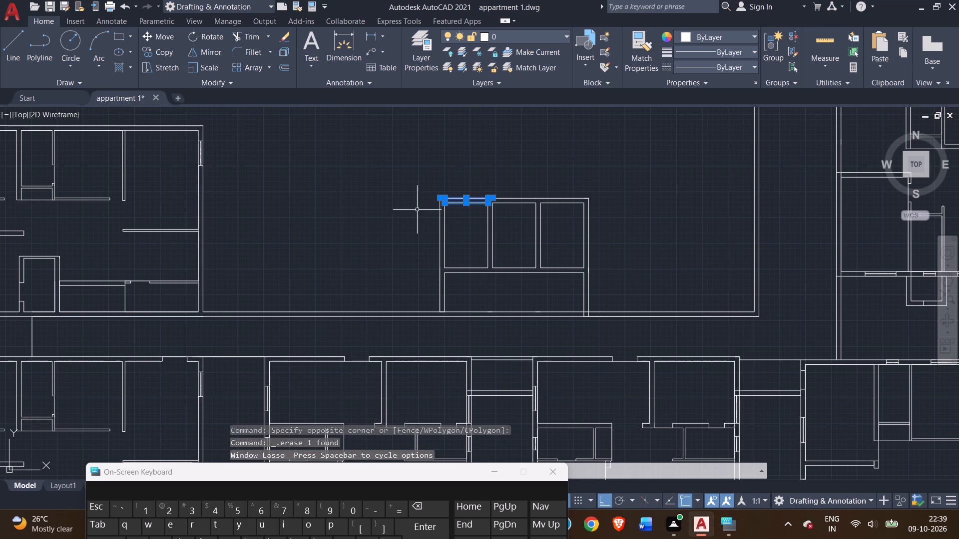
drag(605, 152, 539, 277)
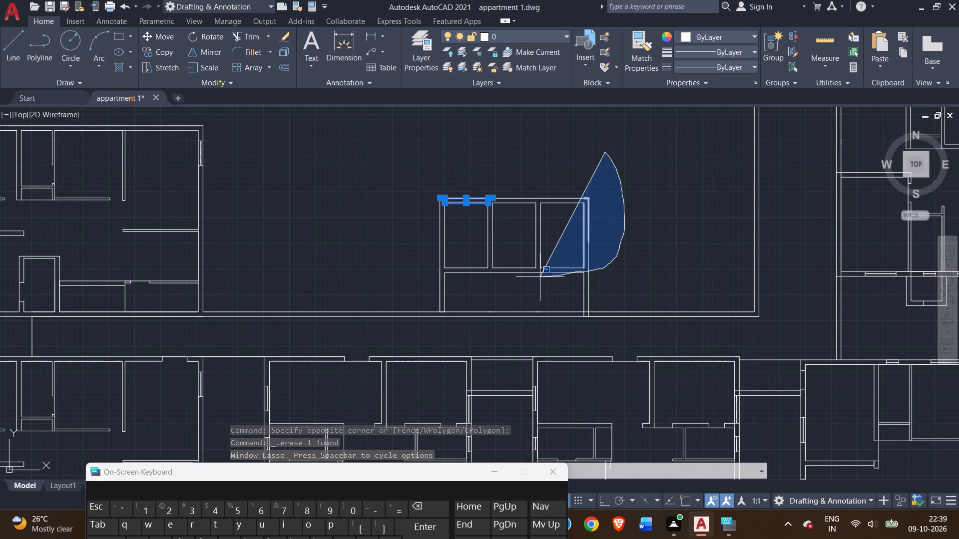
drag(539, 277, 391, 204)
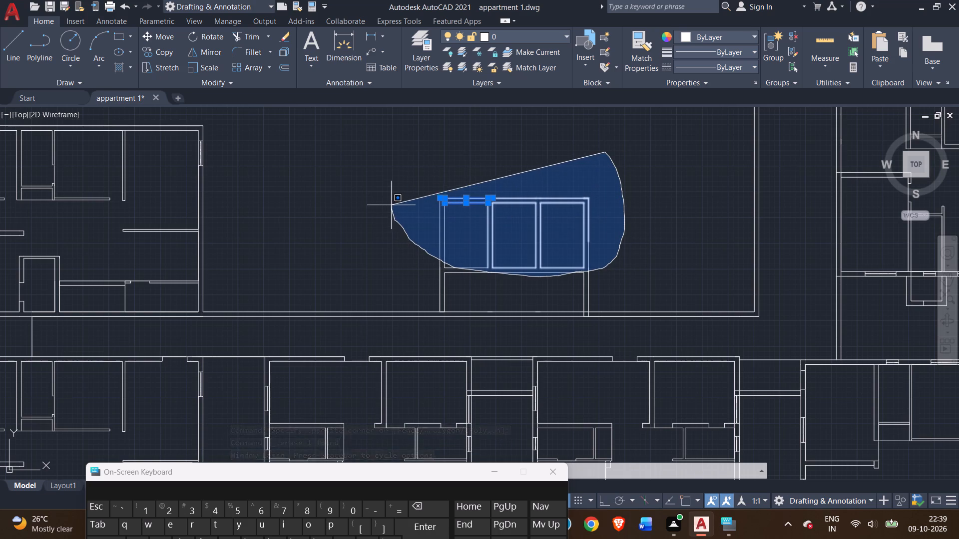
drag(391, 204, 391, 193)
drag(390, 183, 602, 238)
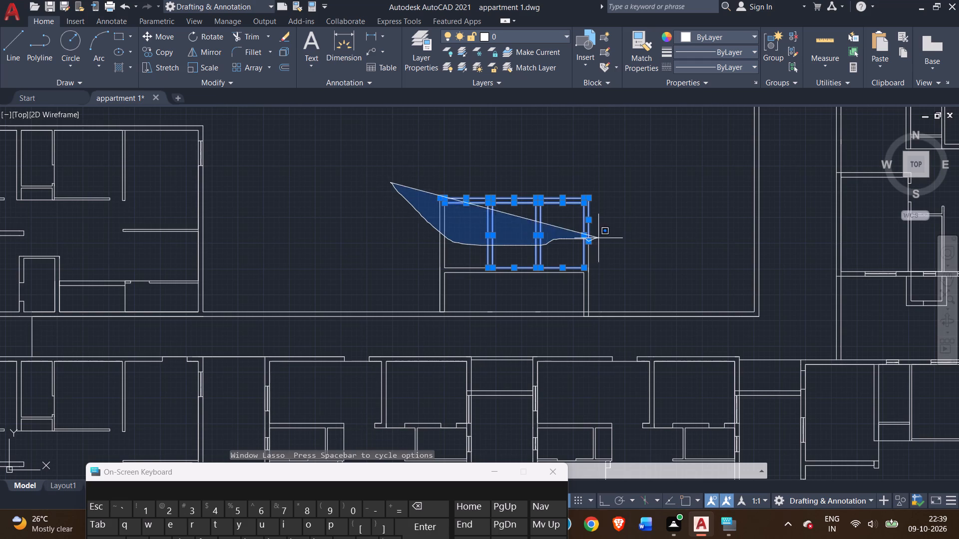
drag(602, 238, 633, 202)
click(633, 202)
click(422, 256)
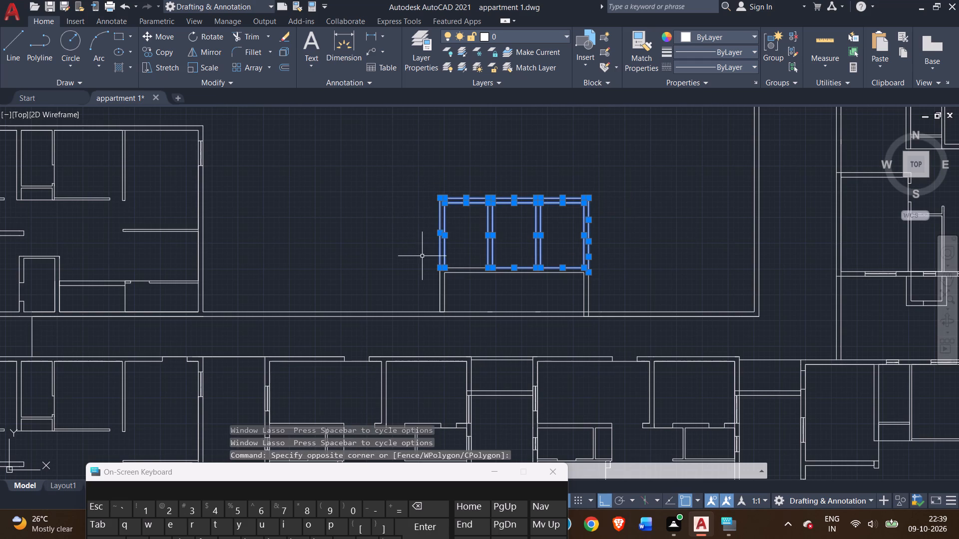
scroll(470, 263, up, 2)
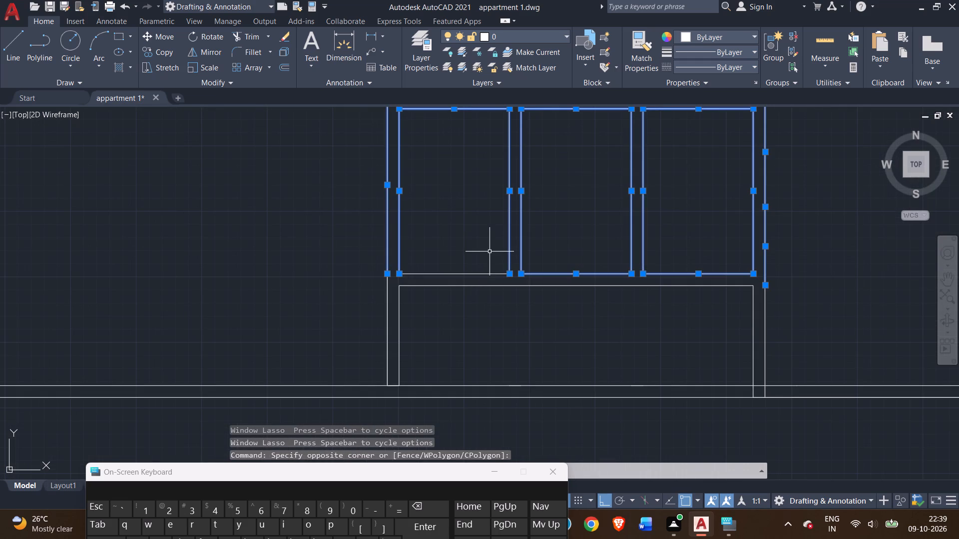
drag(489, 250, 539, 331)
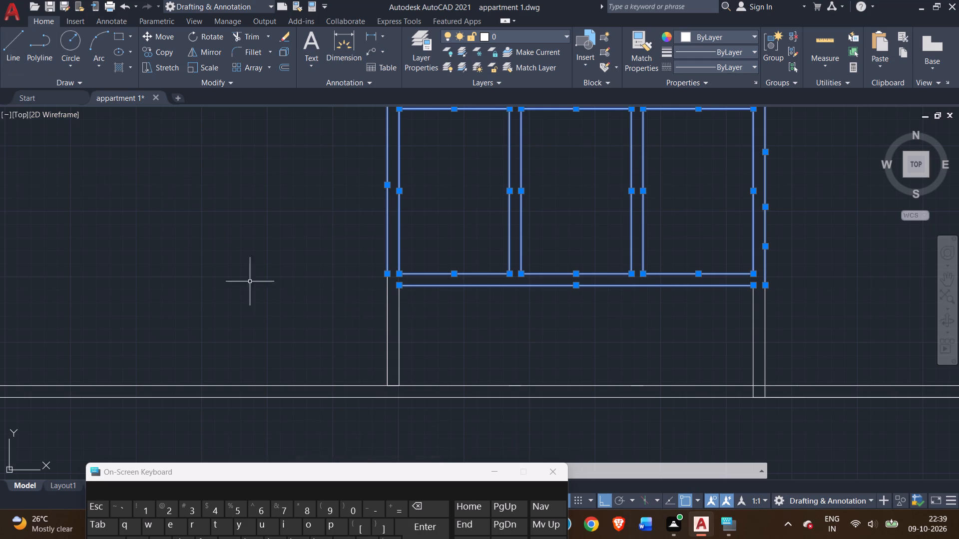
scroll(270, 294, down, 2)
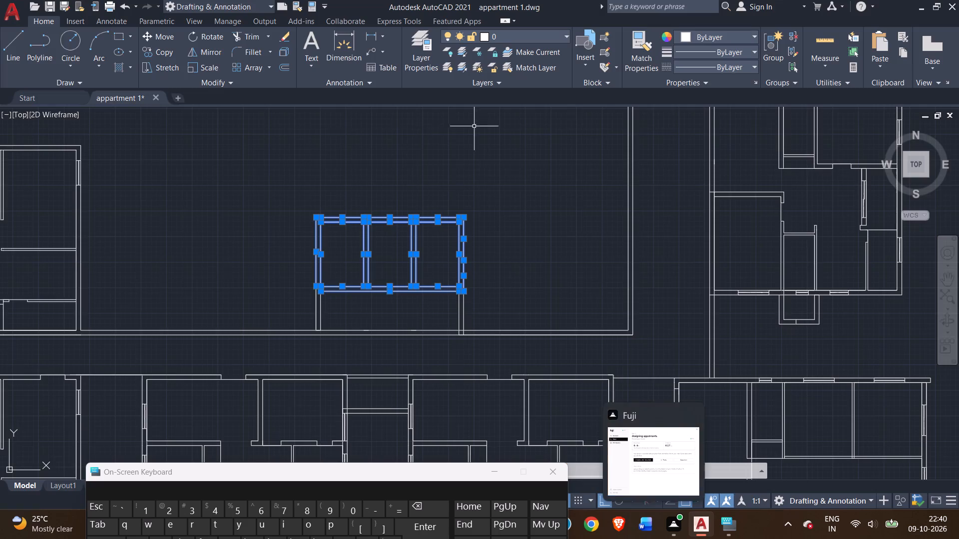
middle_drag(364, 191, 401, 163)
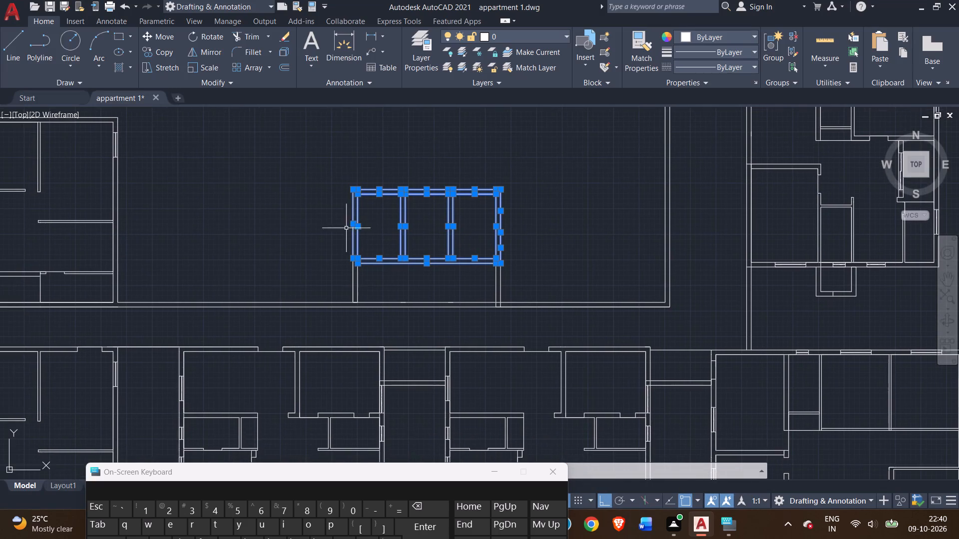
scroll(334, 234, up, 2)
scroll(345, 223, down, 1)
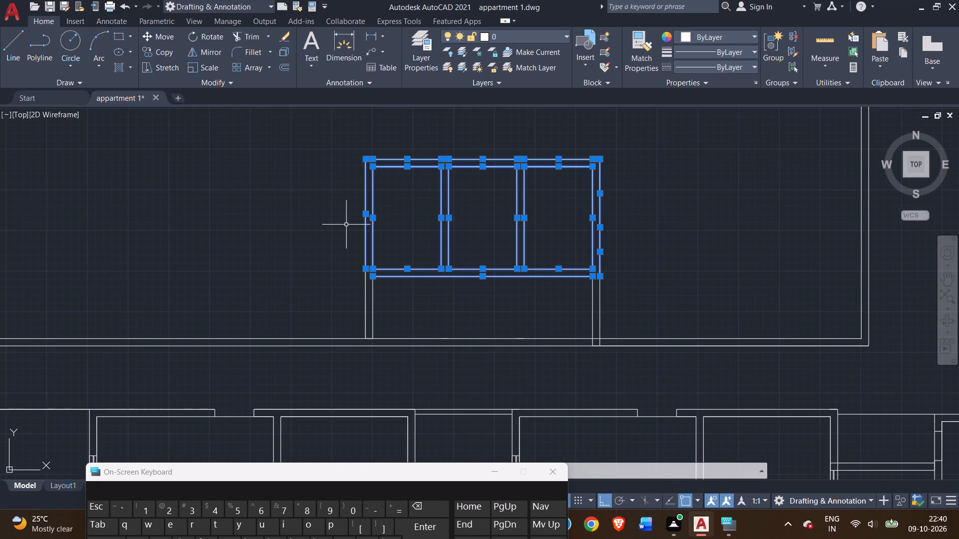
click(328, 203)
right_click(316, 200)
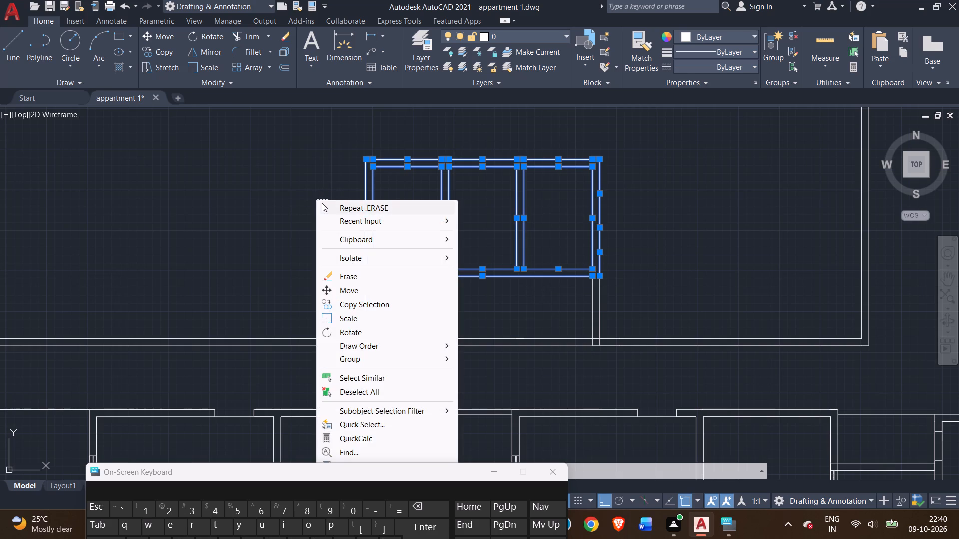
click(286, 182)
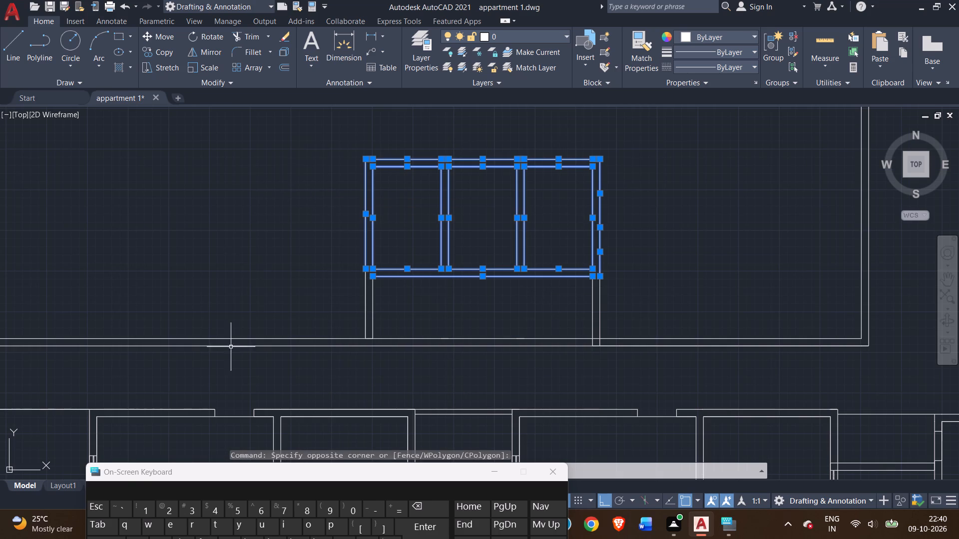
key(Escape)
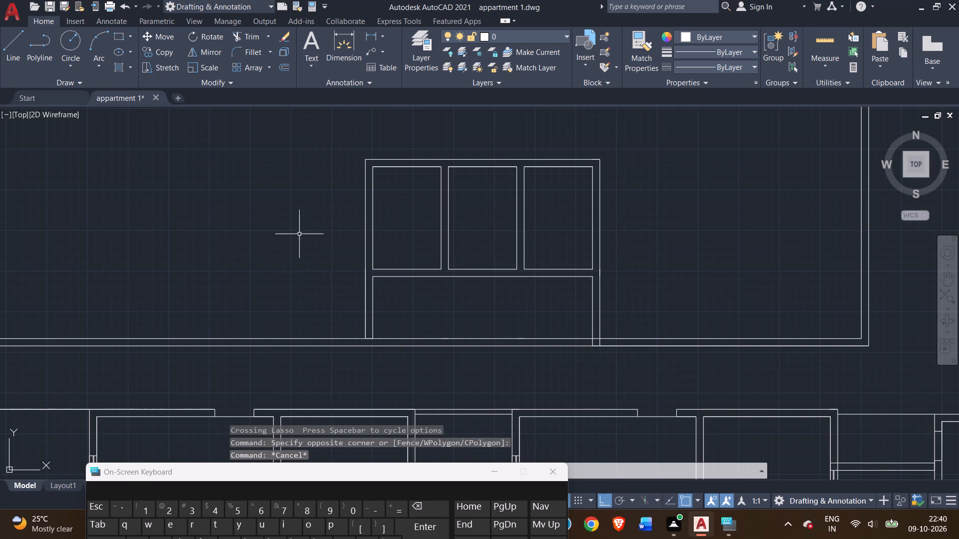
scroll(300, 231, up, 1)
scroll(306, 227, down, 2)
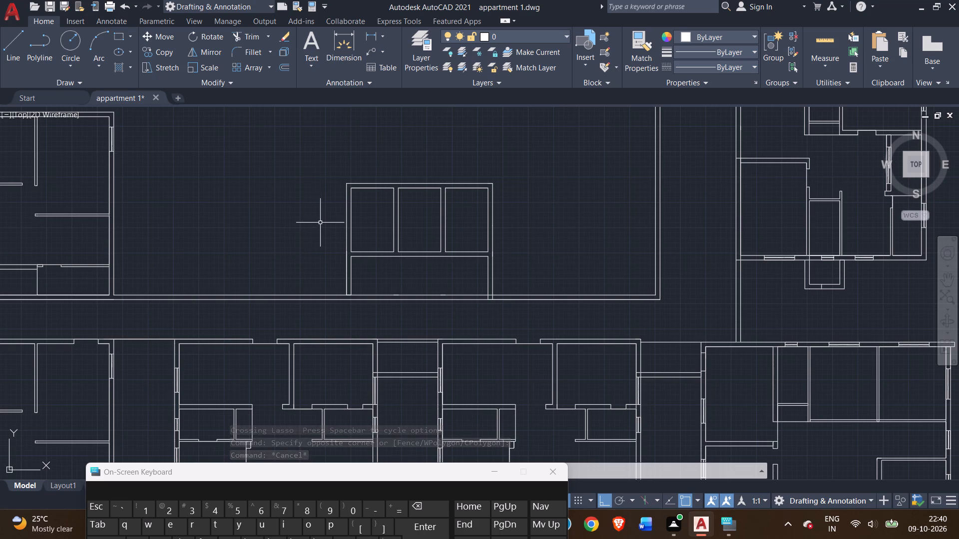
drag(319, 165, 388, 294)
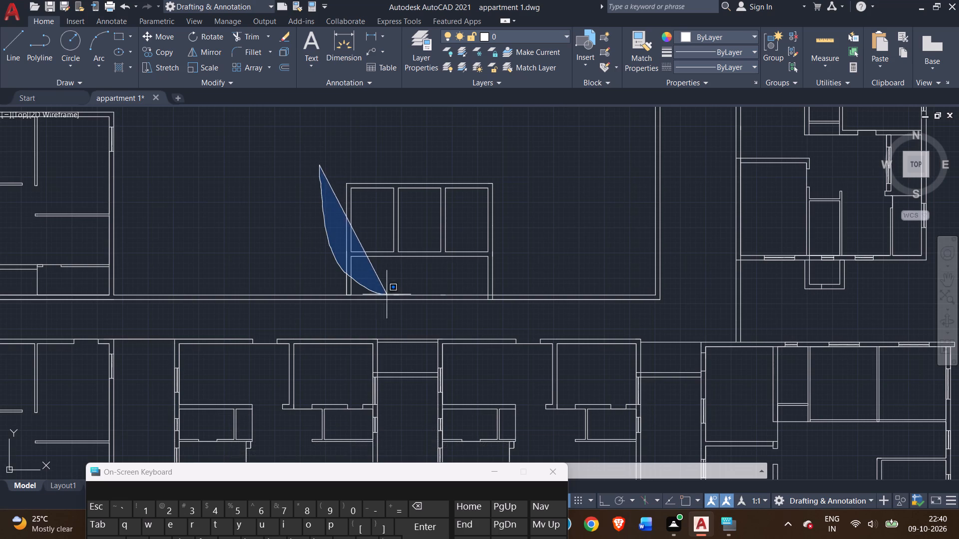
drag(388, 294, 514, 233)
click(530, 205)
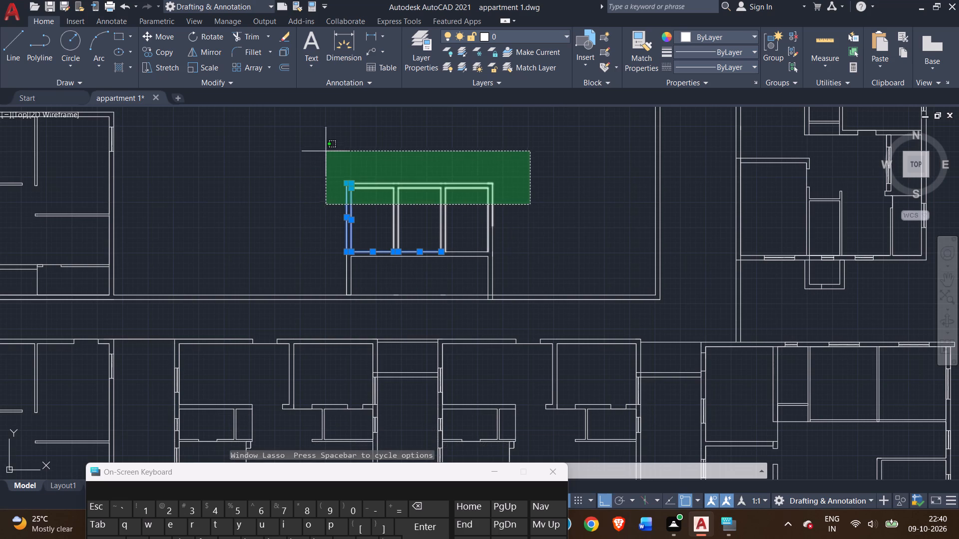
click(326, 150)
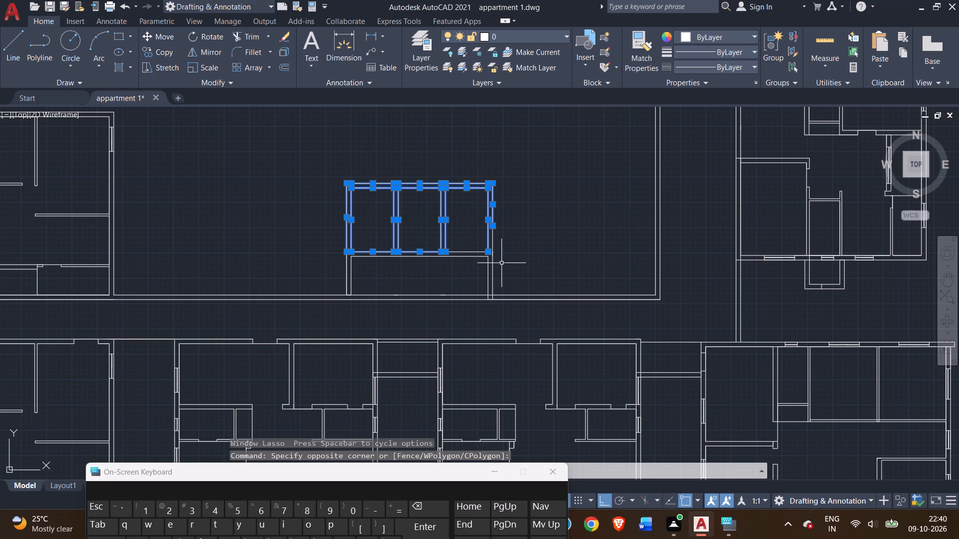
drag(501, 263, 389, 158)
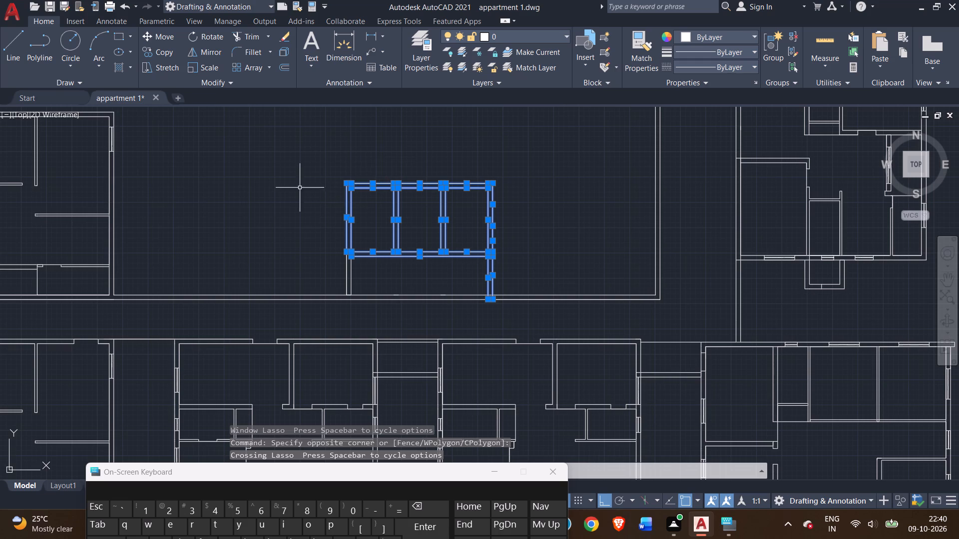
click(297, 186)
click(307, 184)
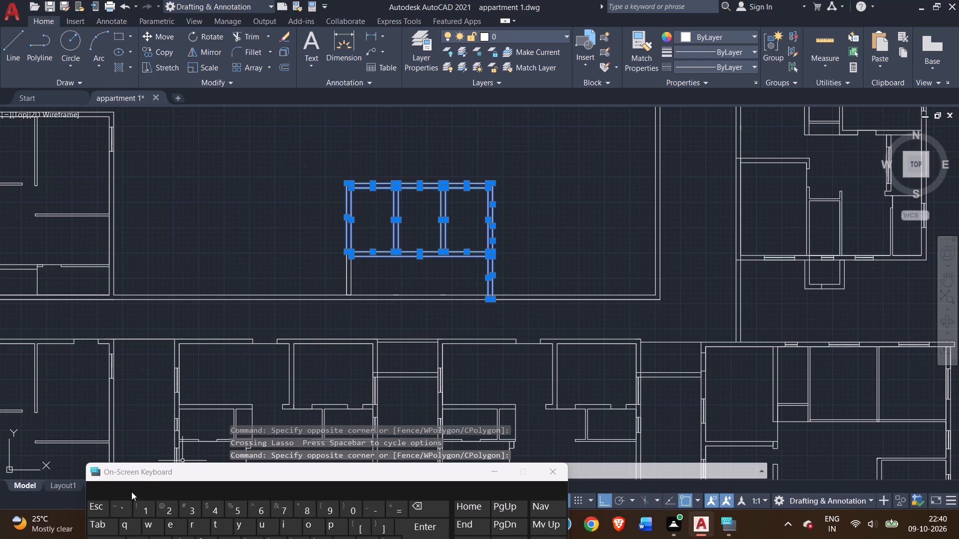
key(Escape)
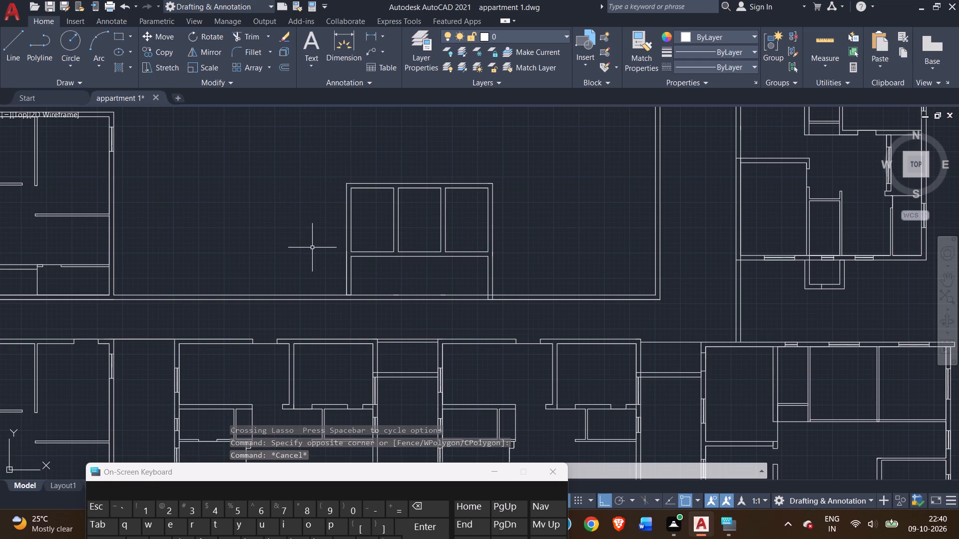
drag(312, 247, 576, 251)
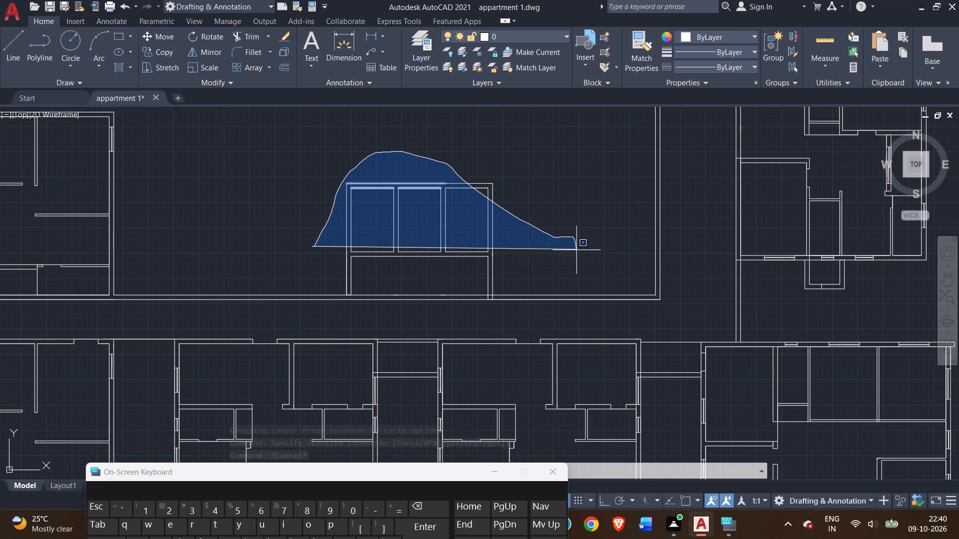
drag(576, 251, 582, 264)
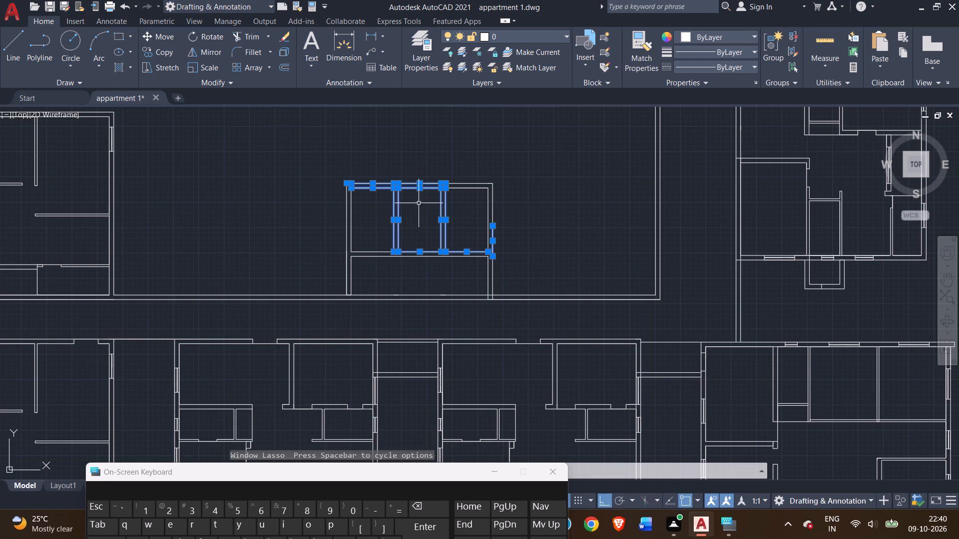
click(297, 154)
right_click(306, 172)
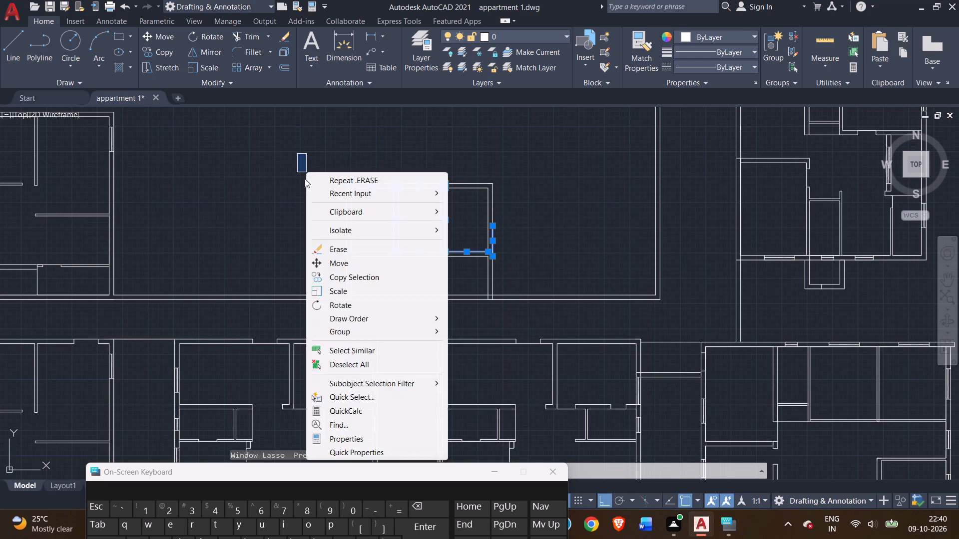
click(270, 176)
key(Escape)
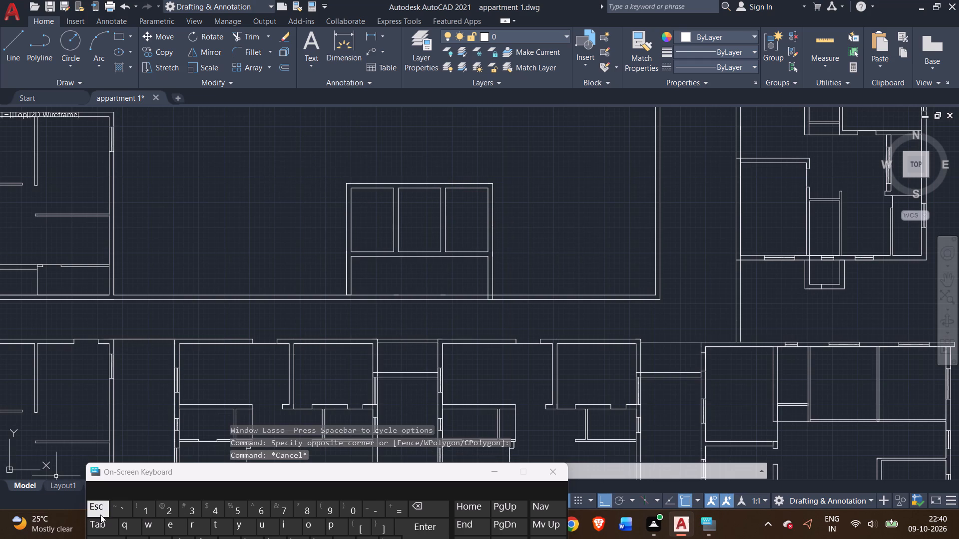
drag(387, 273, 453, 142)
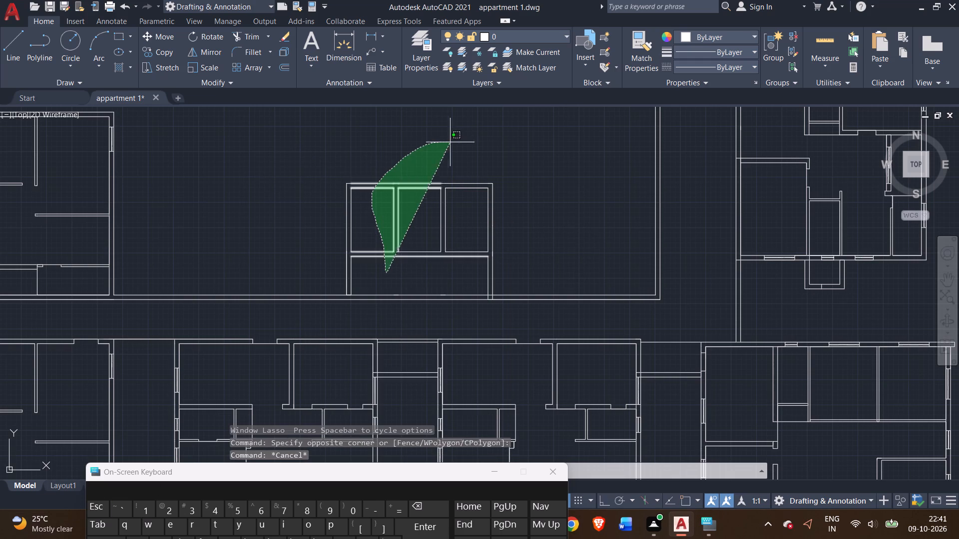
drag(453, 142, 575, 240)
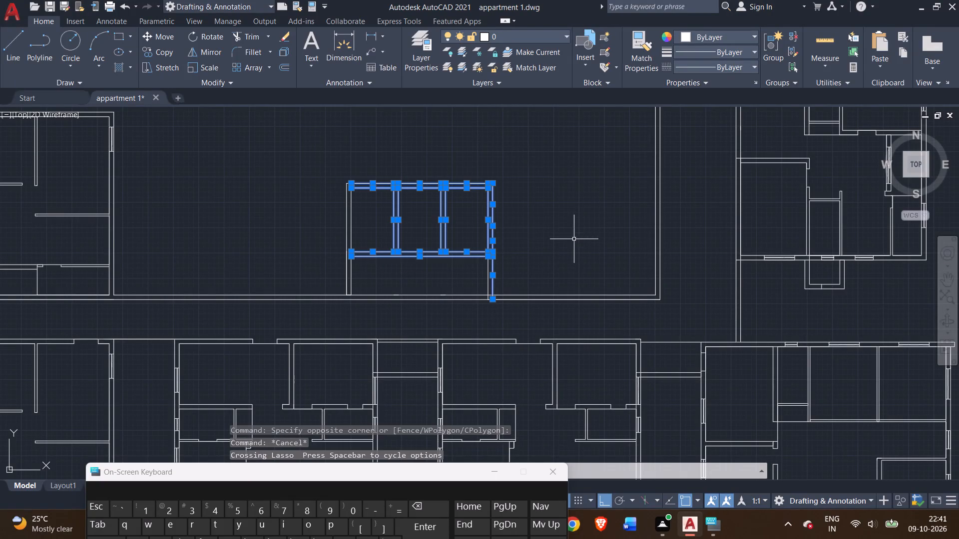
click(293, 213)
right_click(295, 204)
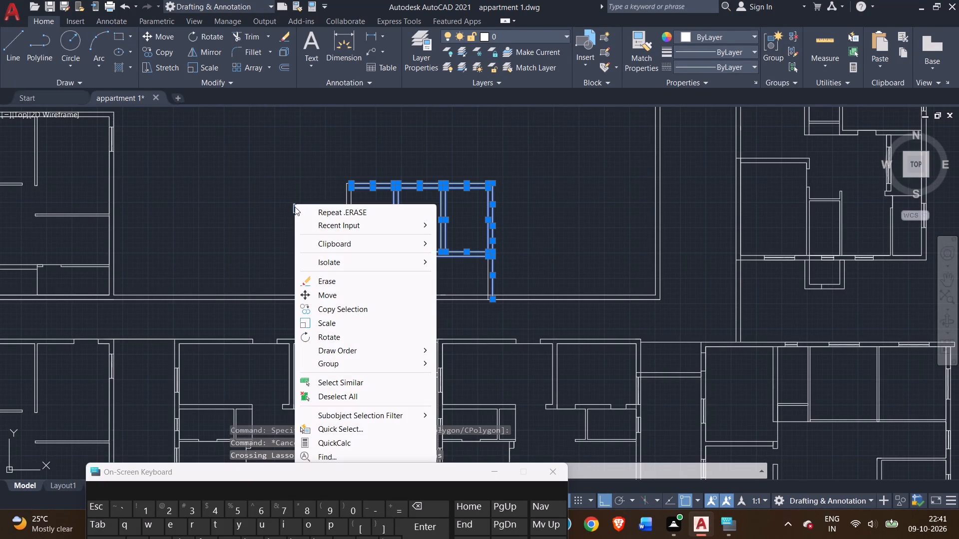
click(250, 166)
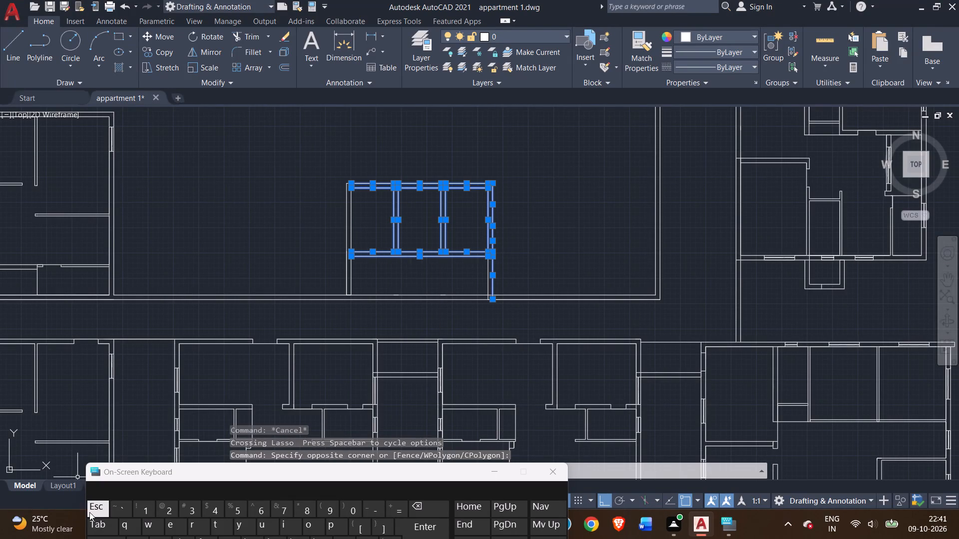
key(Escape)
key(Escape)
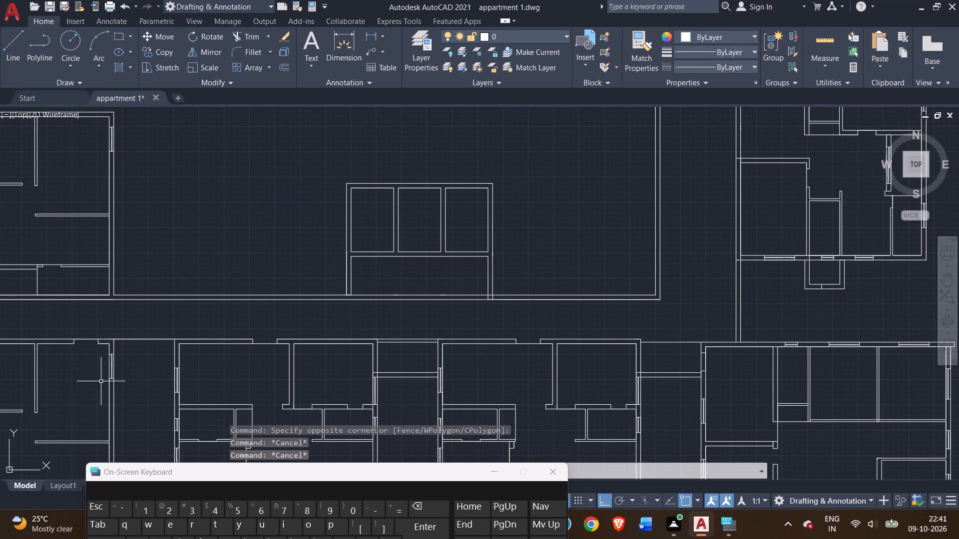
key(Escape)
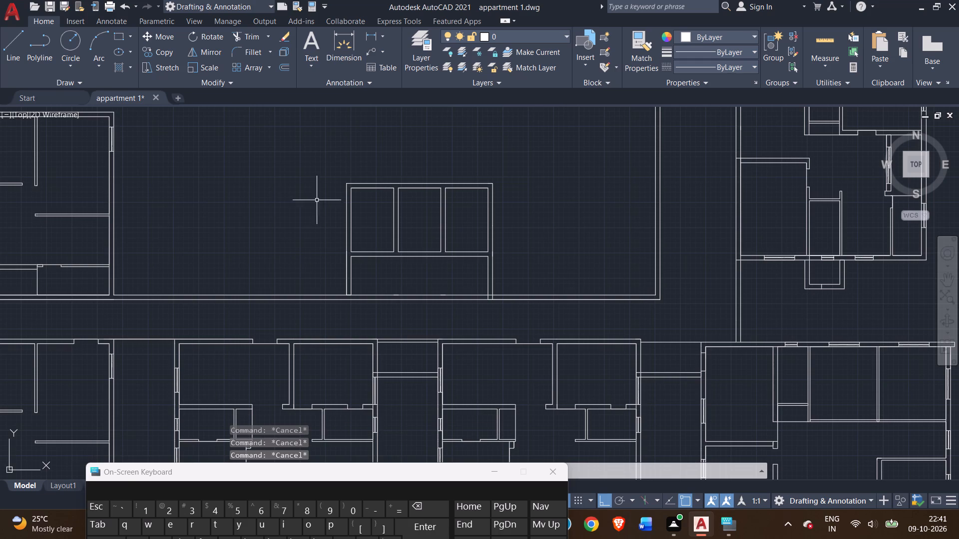
Draw a line 10'9" north along the three-bay block's west wall, starting where its outer face meets the enclosure wall's inner line.
scroll(324, 177, down, 2)
scroll(322, 186, up, 2)
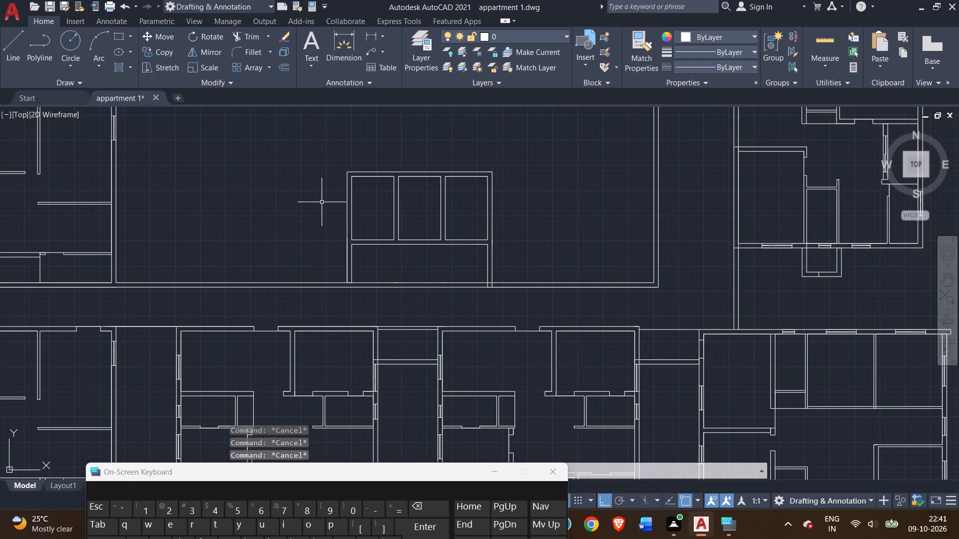
middle_drag(322, 203, 321, 165)
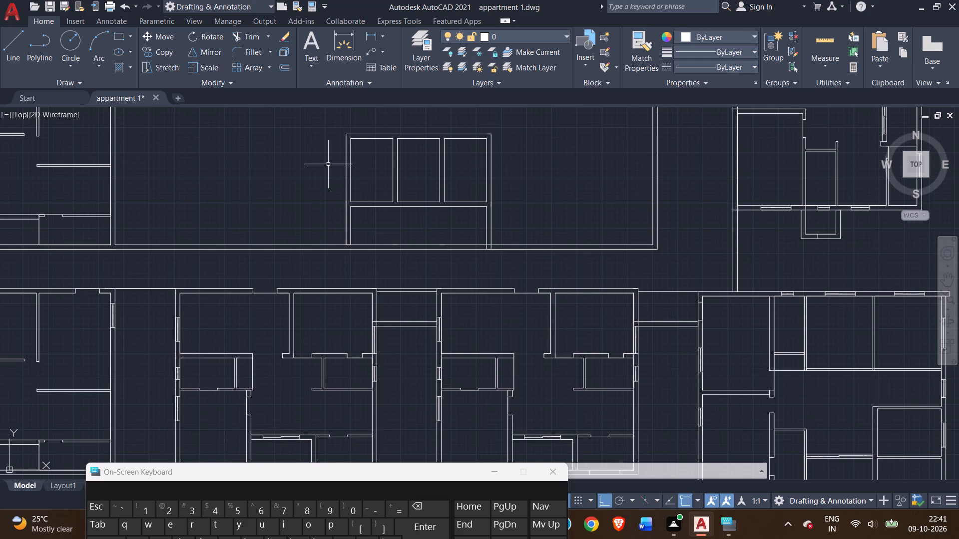
double_click(6, 54)
scroll(342, 240, up, 3)
click(346, 260)
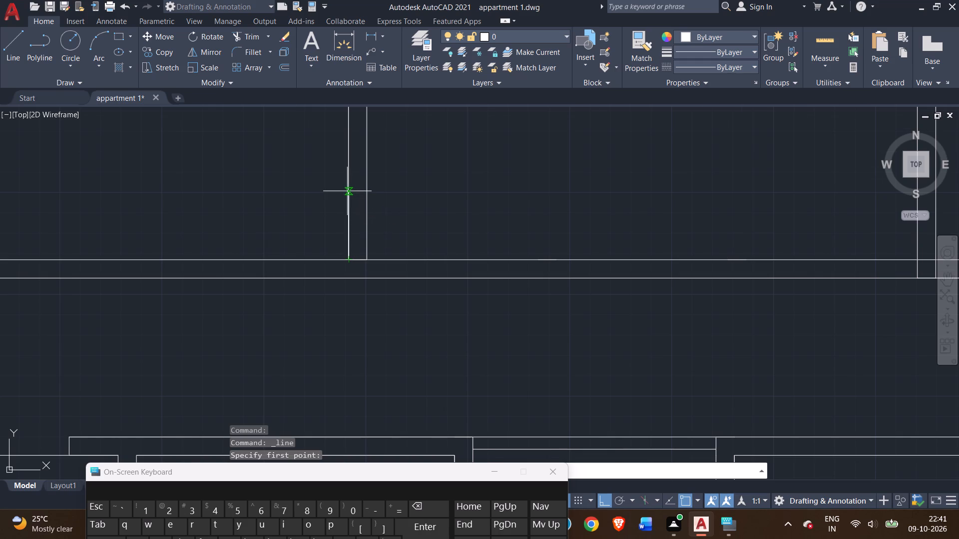
scroll(348, 191, down, 1)
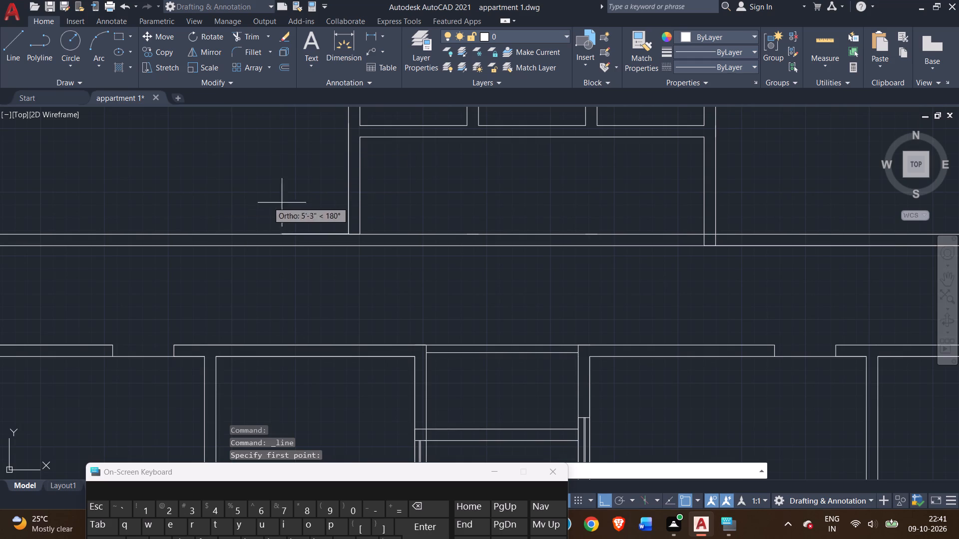
middle_drag(311, 176, 351, 296)
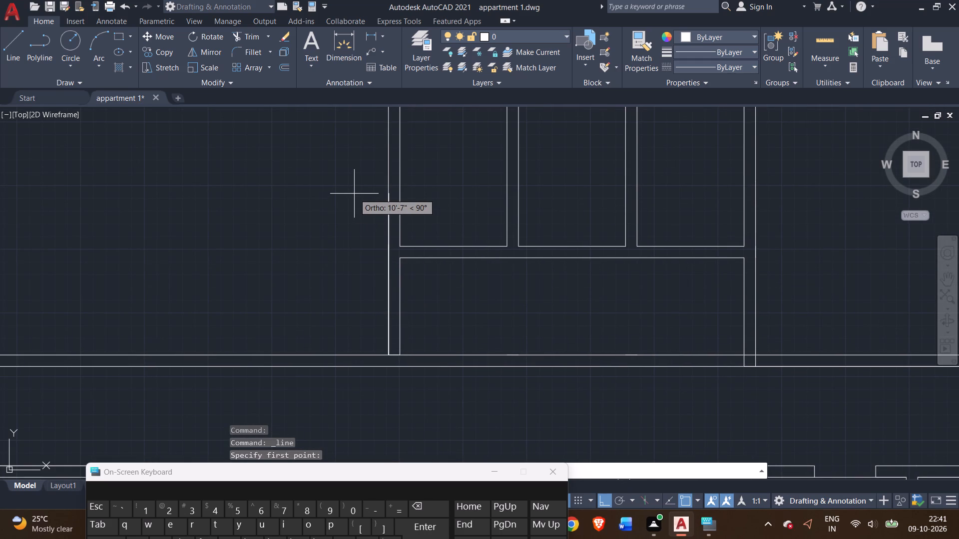
text(10')
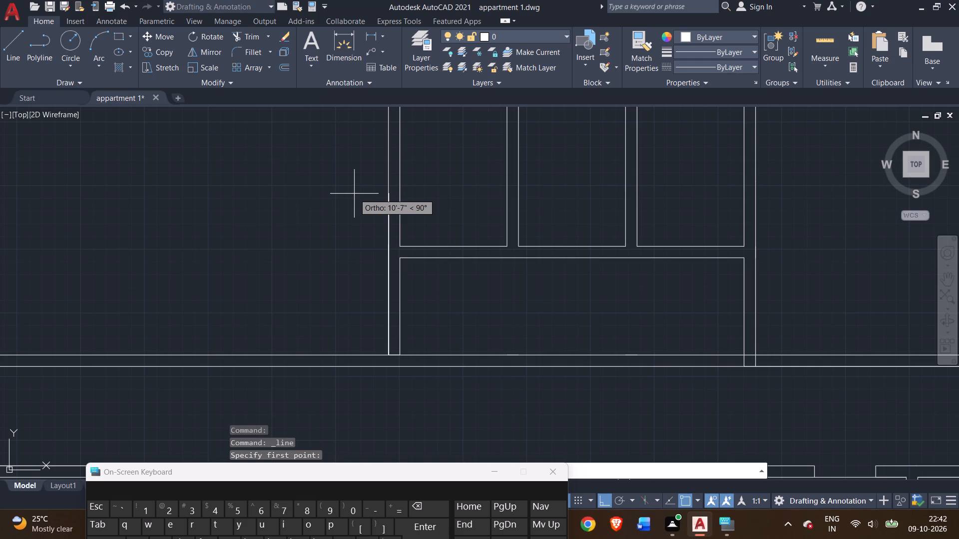
key(9)
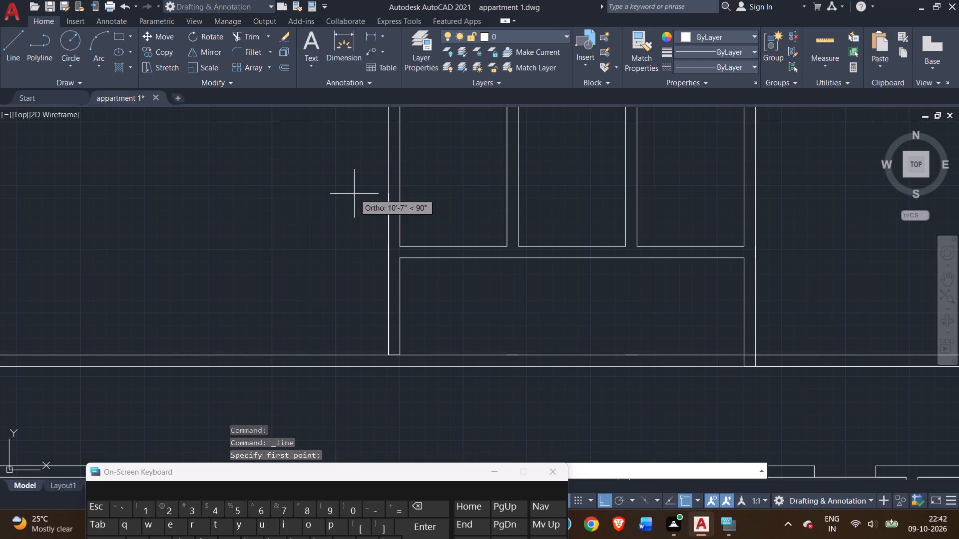
key(shift+quotedbl)
key(Return)
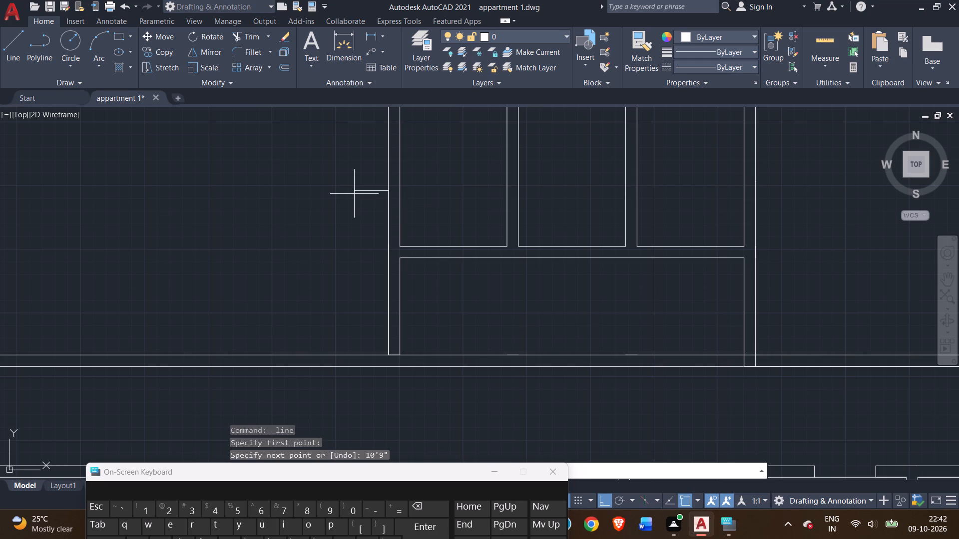
Continue the line west in 10', 10' and 7'3" segments and bring it south to the enclosure wall's inner line.
scroll(136, 184, down, 2)
middle_drag(132, 184, 251, 217)
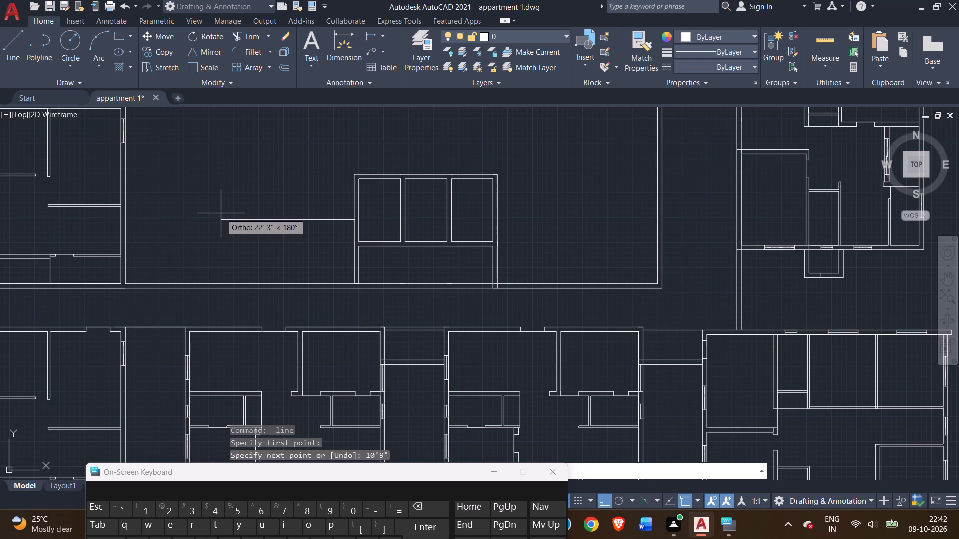
text(10')
key(Return)
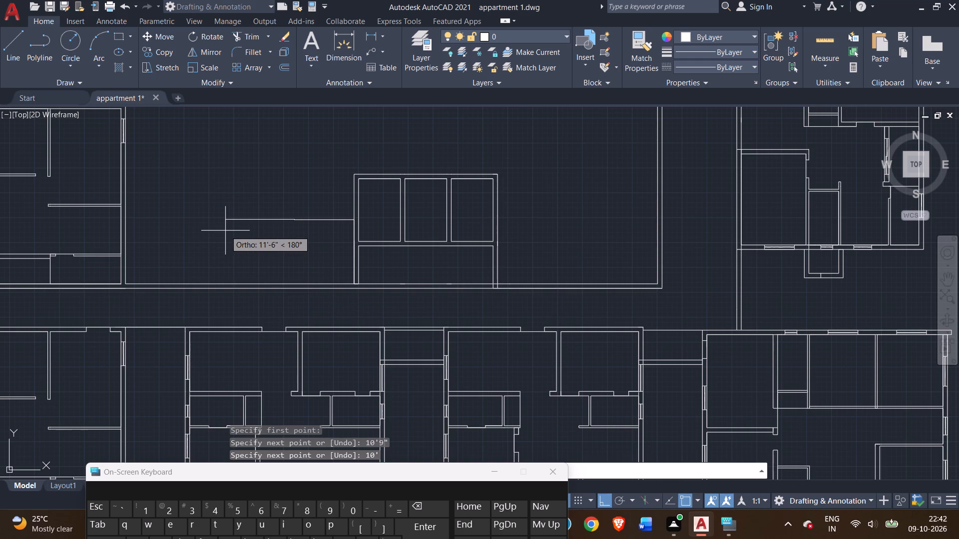
text(10')
key(Return)
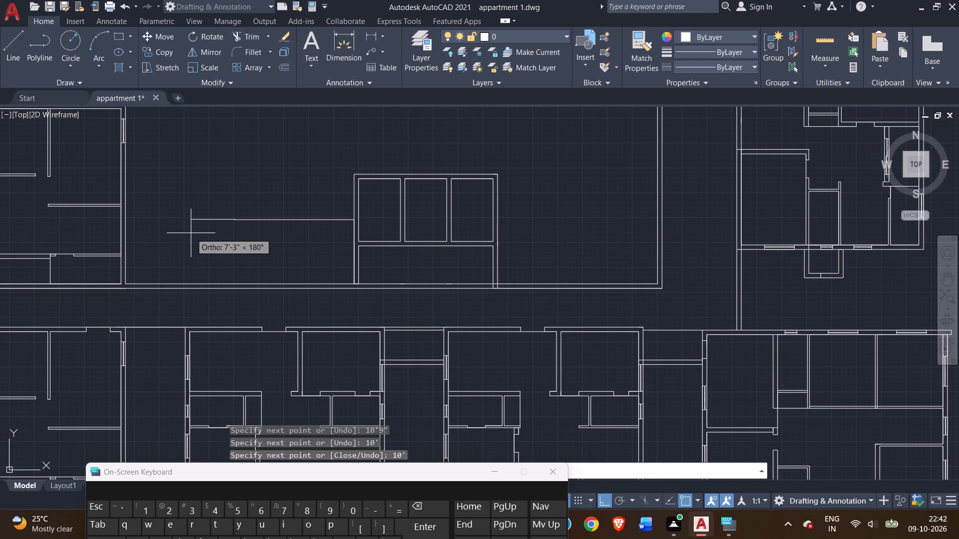
text(7'3)
key(shift+quotedbl)
key(Return)
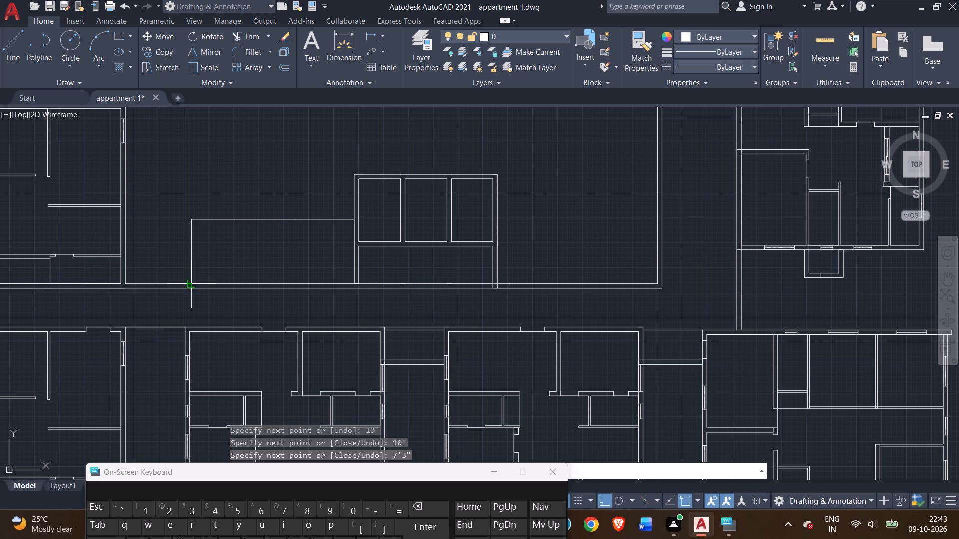
scroll(193, 281, up, 2)
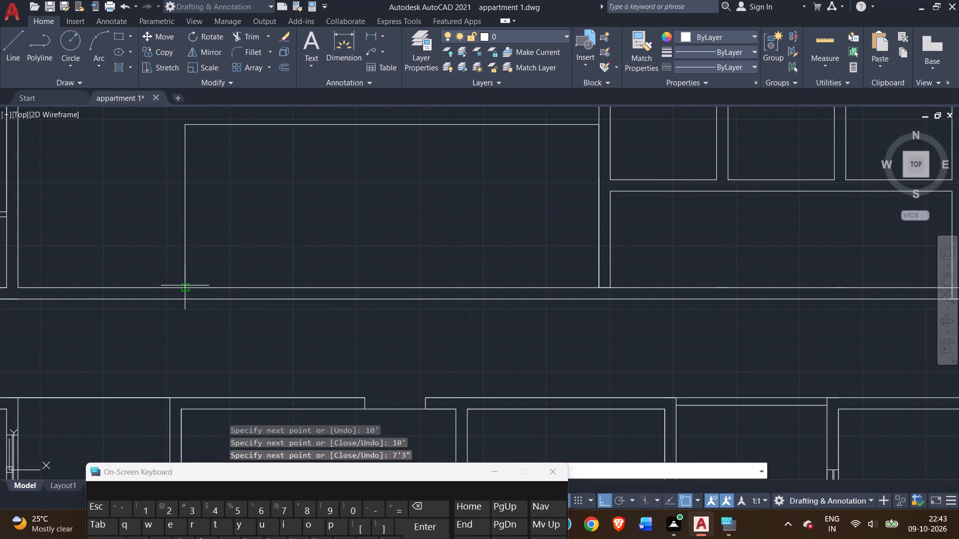
double_click(185, 285)
Continue the outline 9" west, north level with the room's inner corner, 9" farther north, and east to the block's west wall.
key(9)
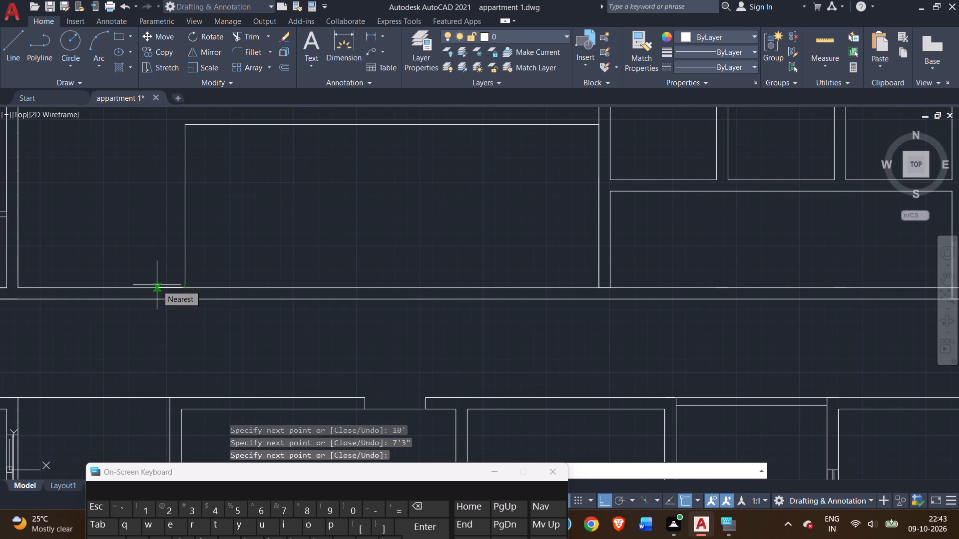
key(shift+quotedbl)
key(Return)
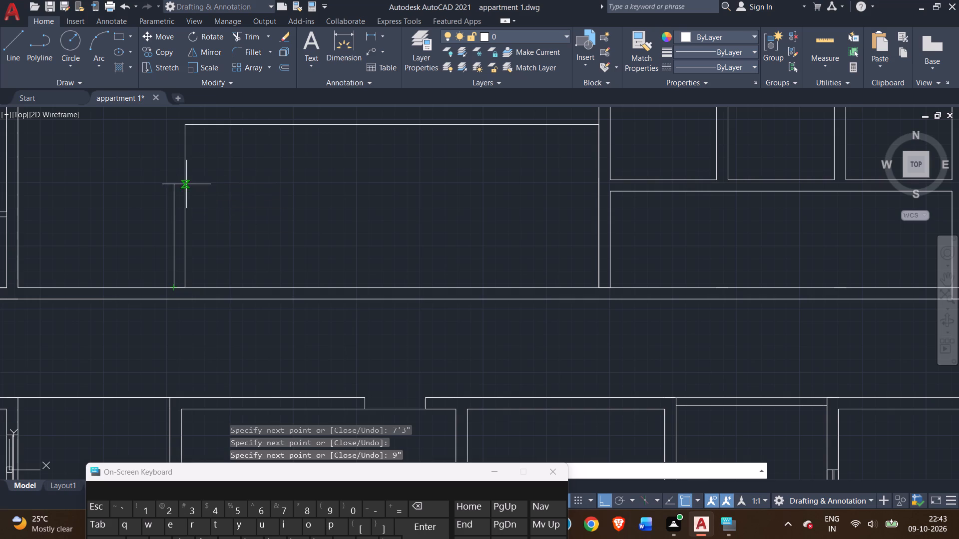
middle_drag(142, 137, 157, 228)
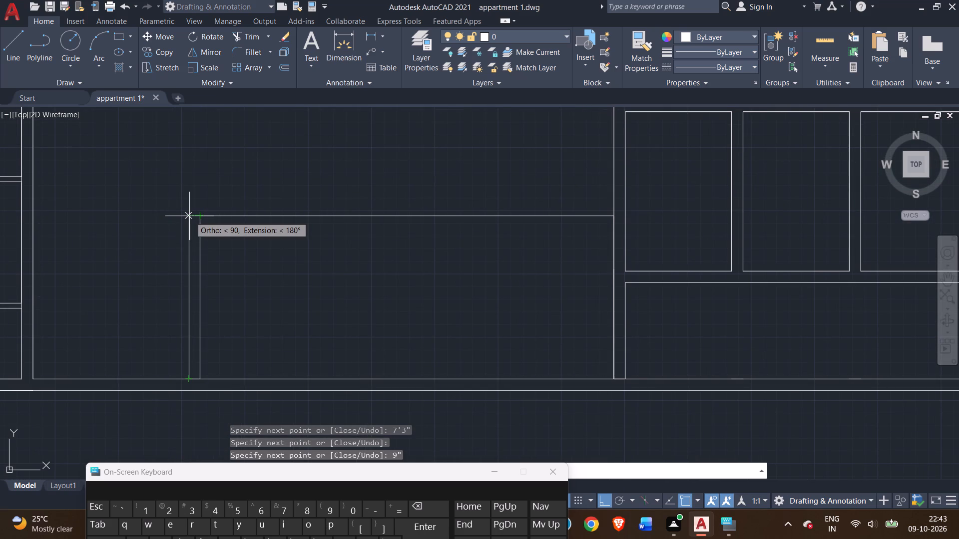
click(189, 216)
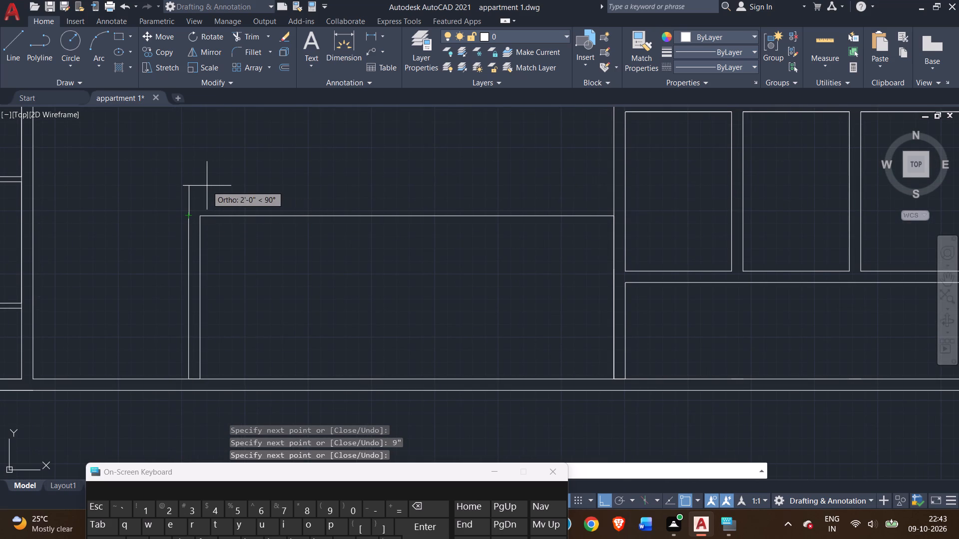
key(9)
key(shift+quotedbl)
key(Return)
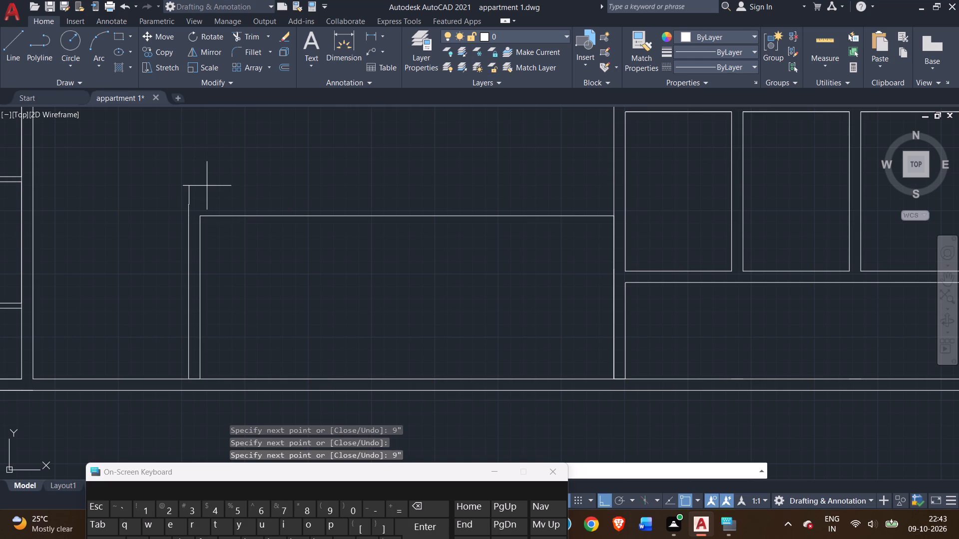
click(614, 207)
right_click(605, 185)
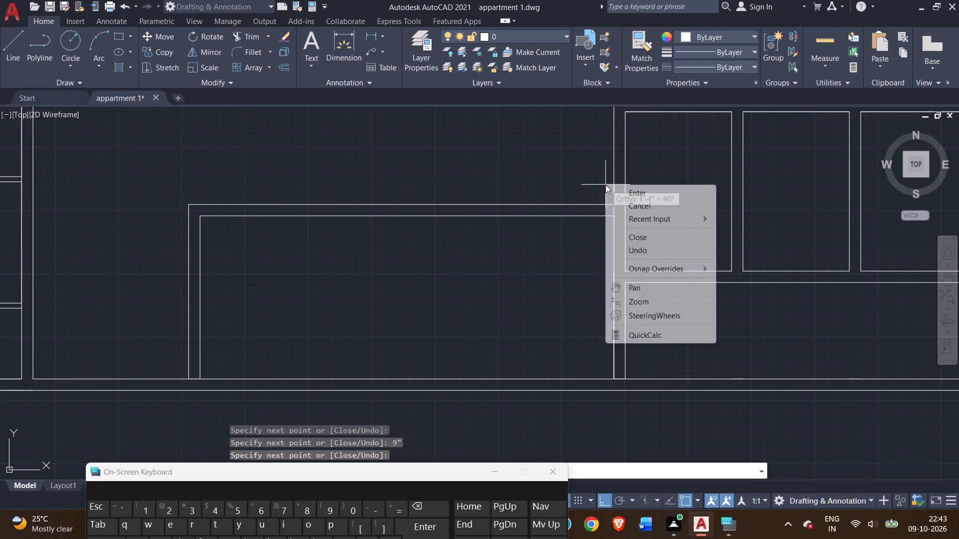
click(631, 197)
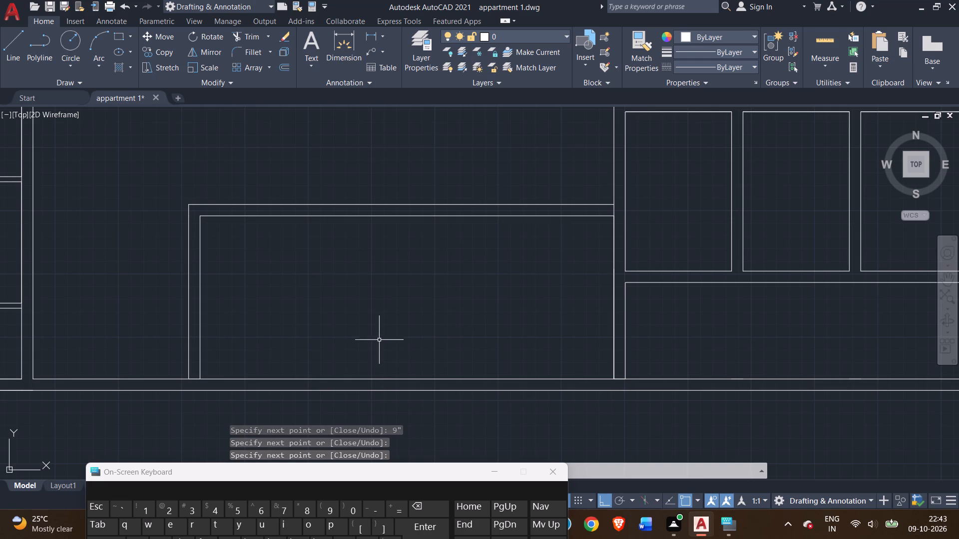
Draw a 9"-wide wall from the new room's outer northwest corner: 10' north, 9" east, and south to the room's north wall.
scroll(379, 337, down, 1)
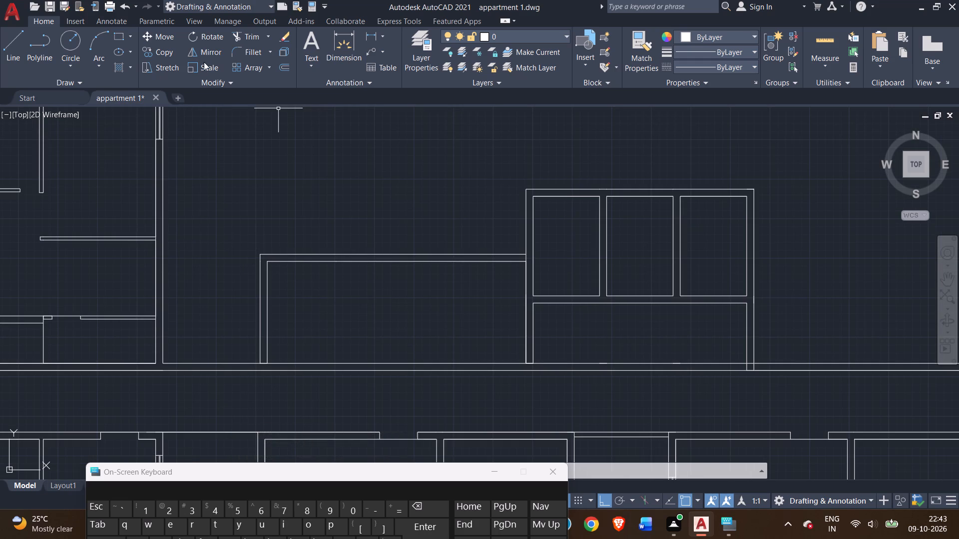
click(7, 50)
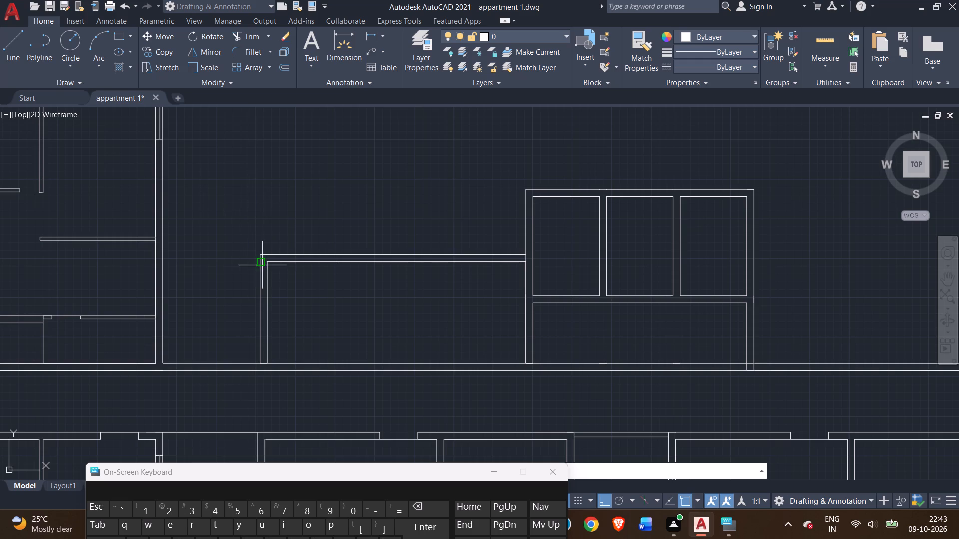
double_click(259, 252)
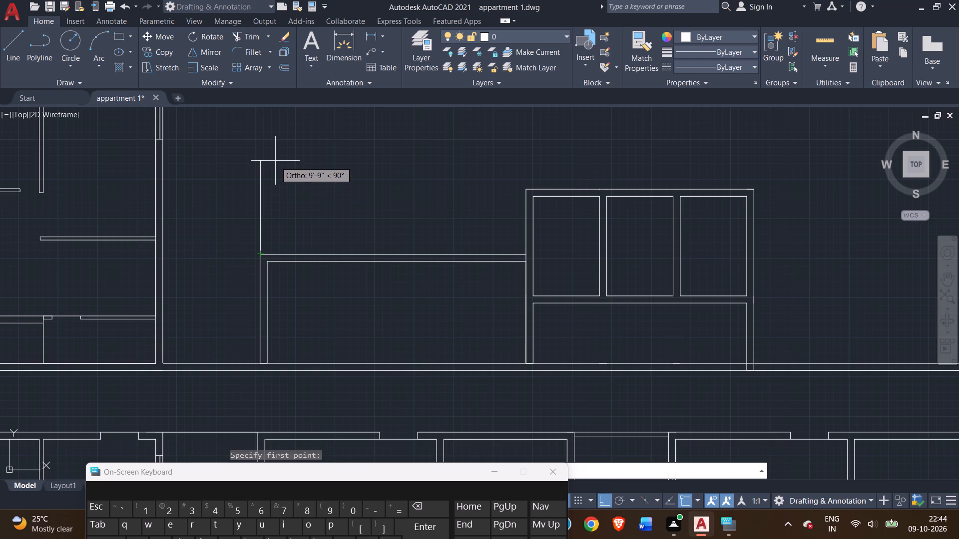
text(10')
key(Return)
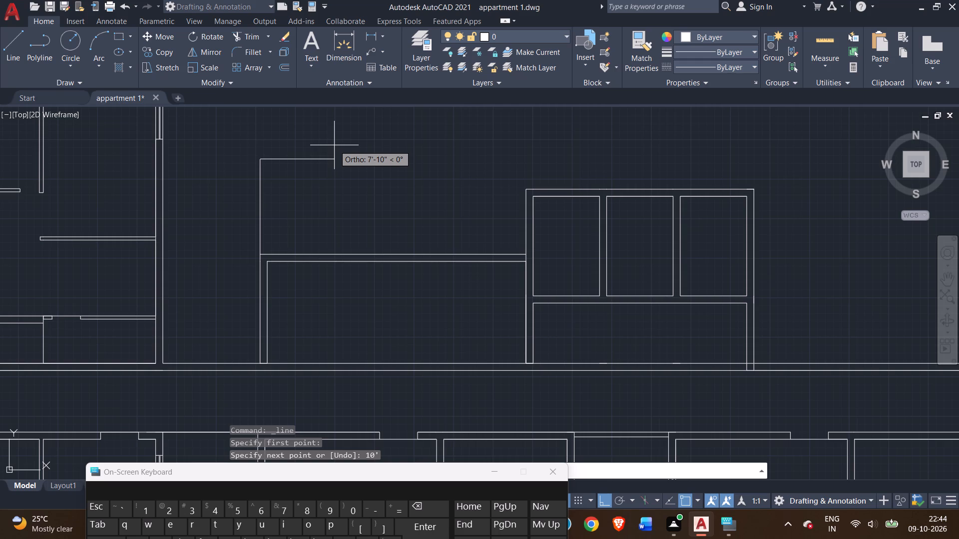
key(9)
key(shift+quotedbl)
key(Return)
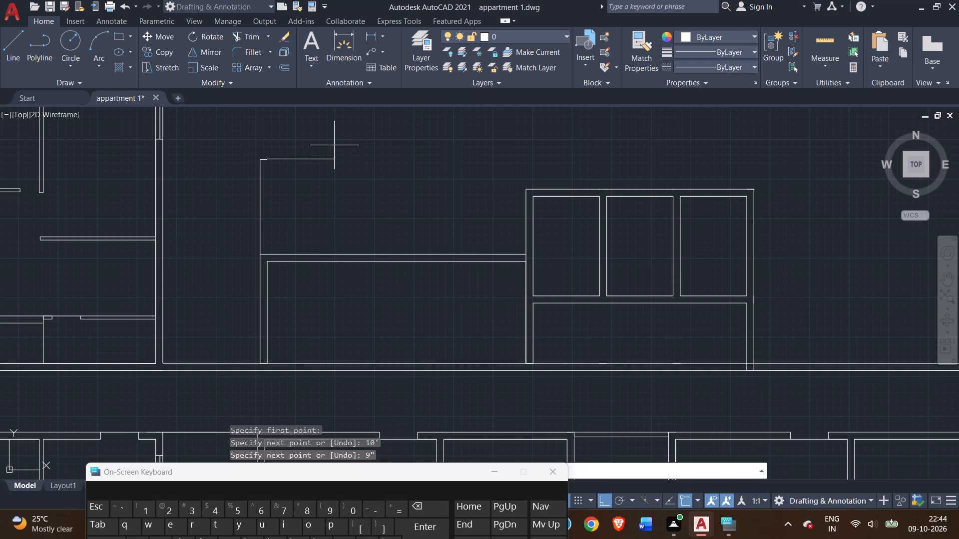
scroll(270, 257, up, 2)
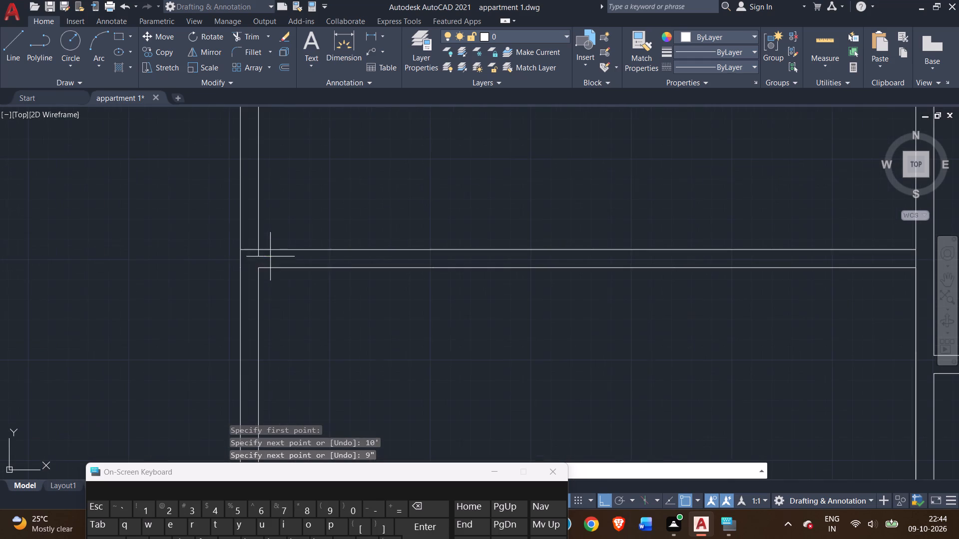
click(258, 249)
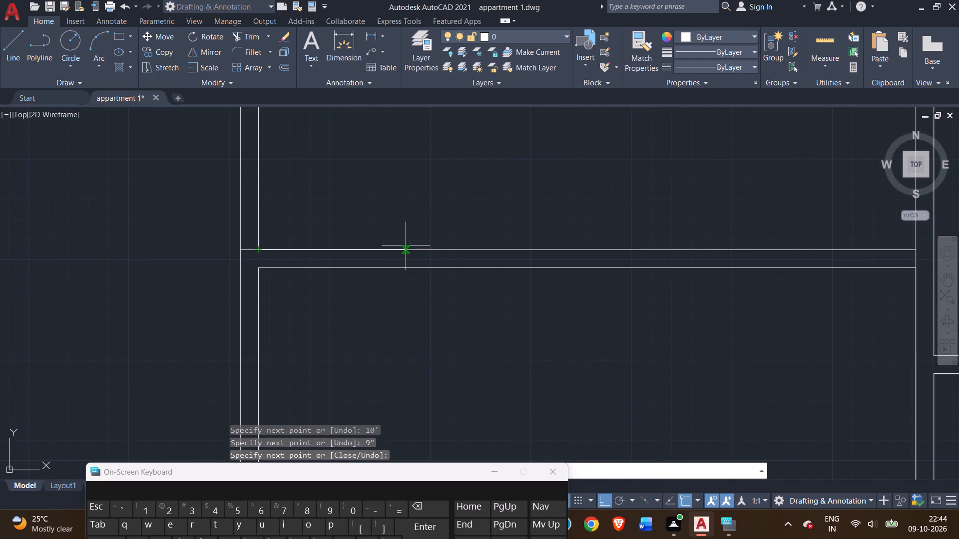
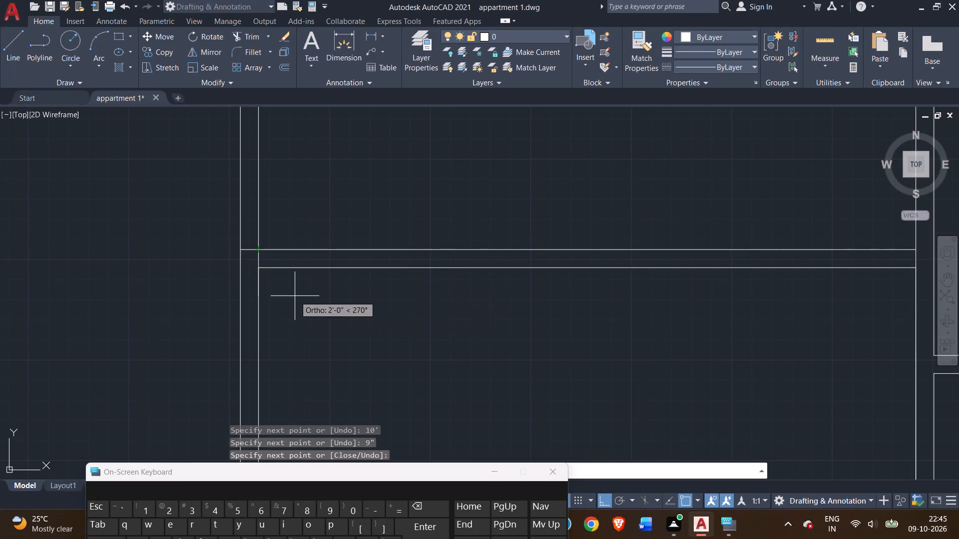
Continue the line 7'3" horizontally along the wall, up level with the 10' wall's top, and back to that wall's inner top corner.
scroll(290, 225, down, 1)
middle_drag(312, 170, 322, 268)
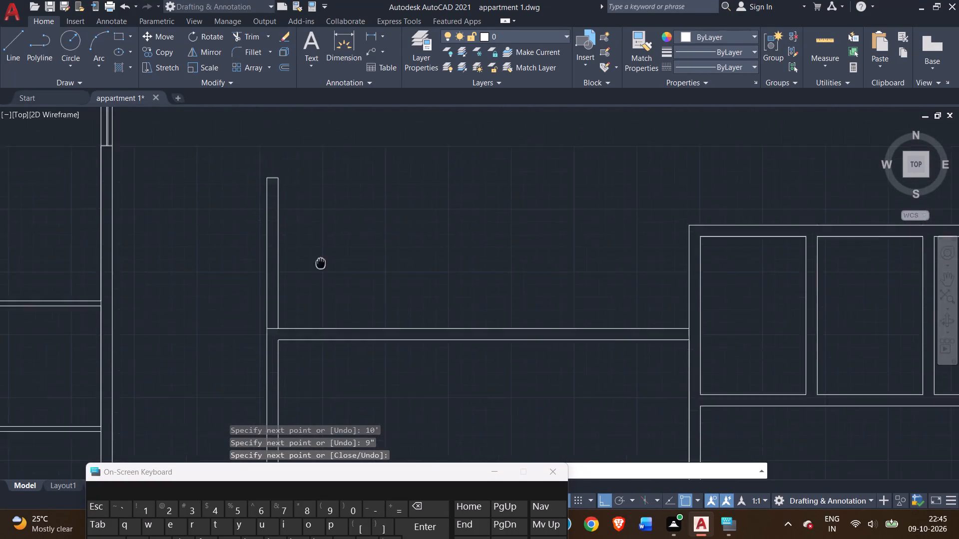
middle_drag(322, 268, 329, 331)
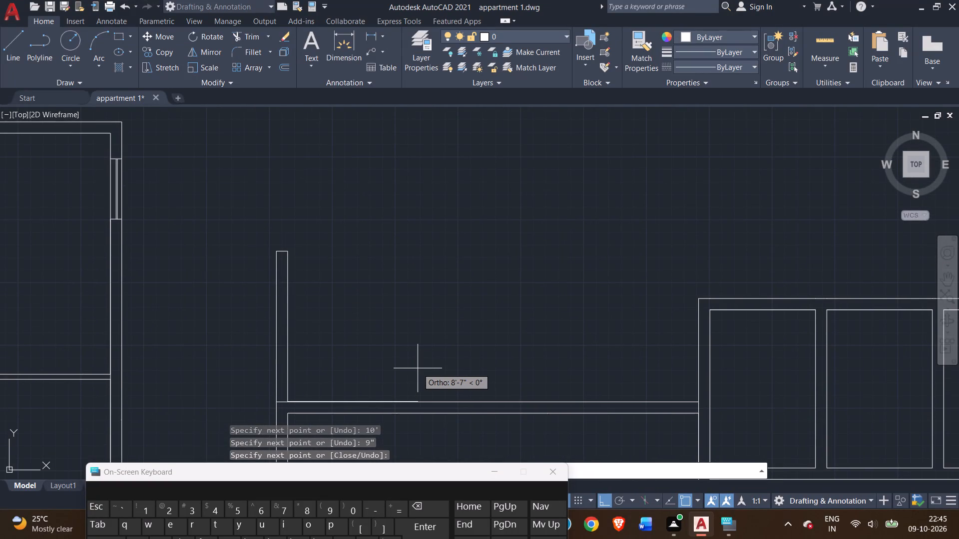
middle_drag(416, 368, 412, 321)
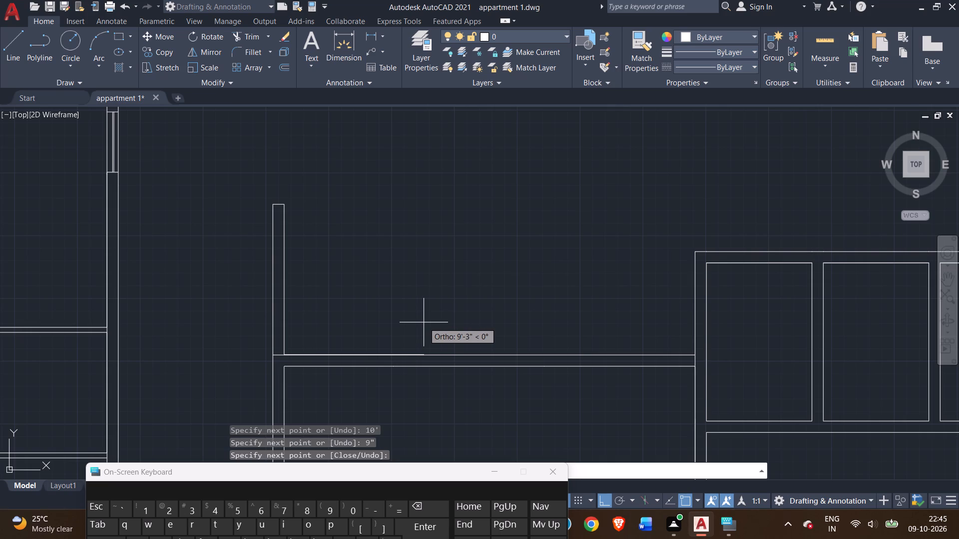
text(7'3)
key(shift+quotedbl)
key(Return)
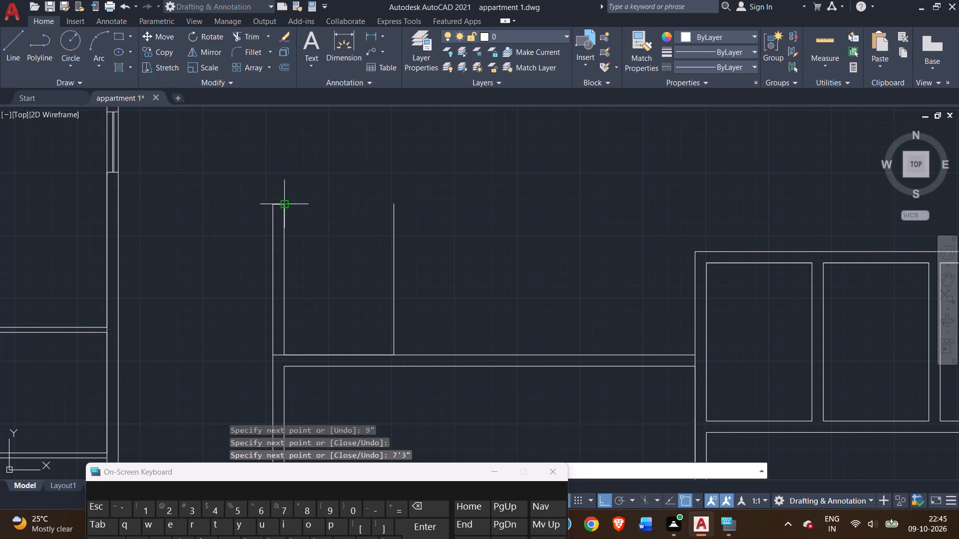
click(394, 204)
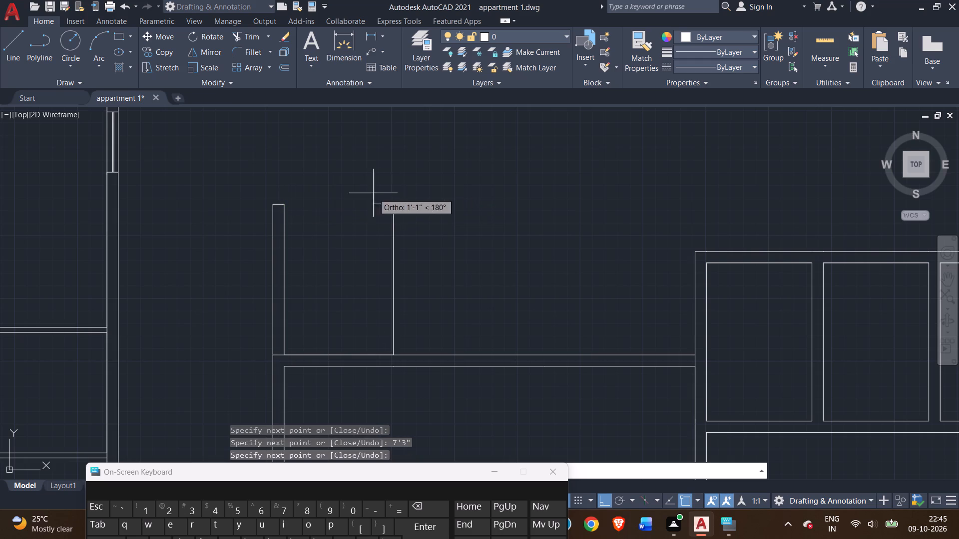
click(282, 205)
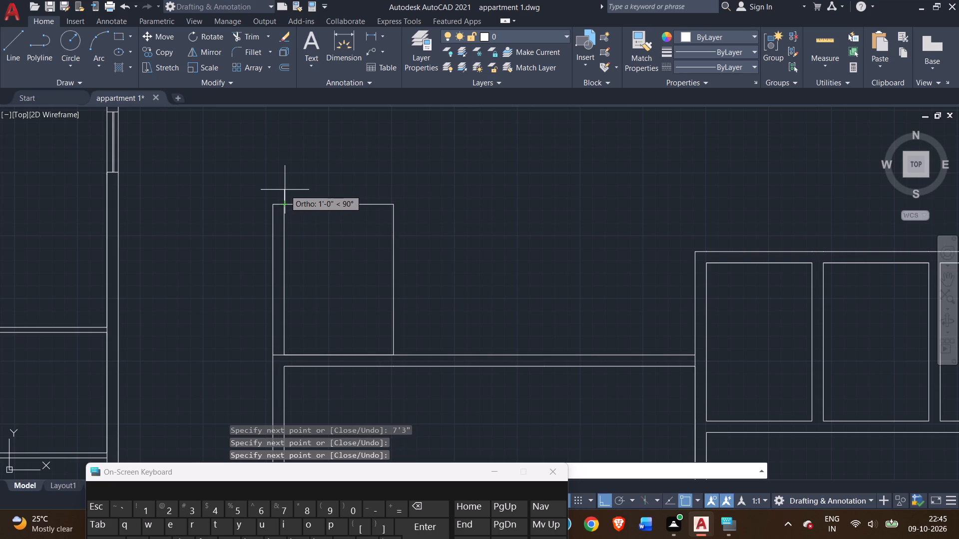
Extend the vertical wall's end with a 1' stub above the room, across the wall thickness and back down to its outer corner.
text(1')
key(Return)
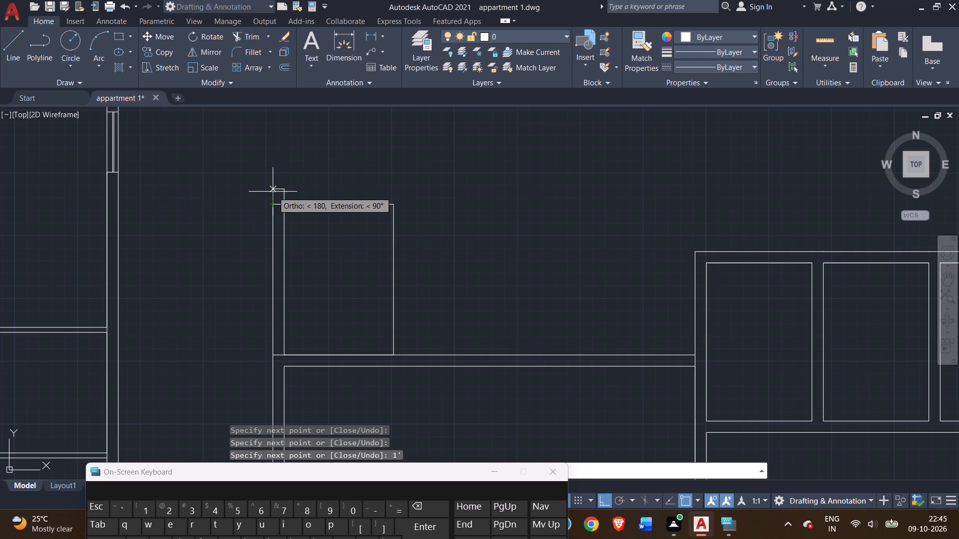
click(273, 189)
click(272, 204)
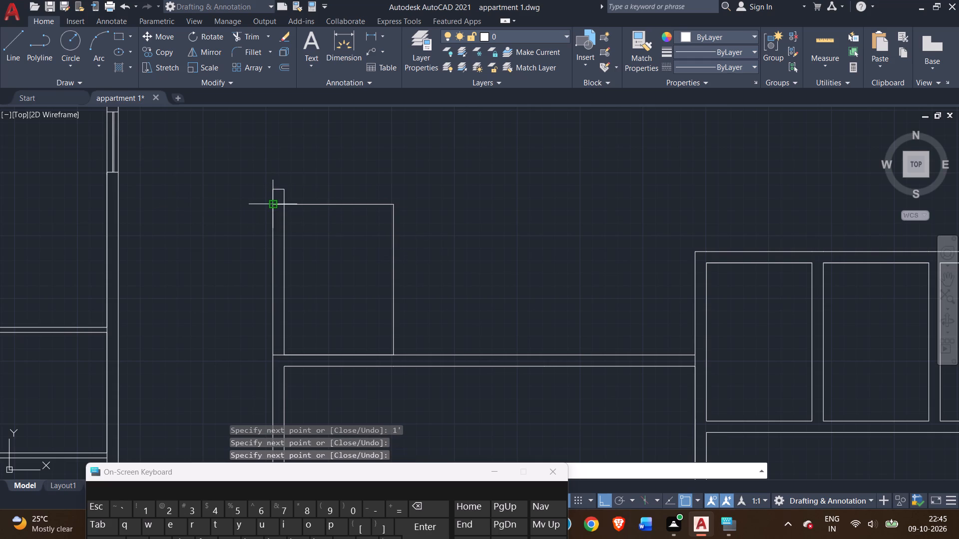
right_click(251, 204)
double_click(275, 211)
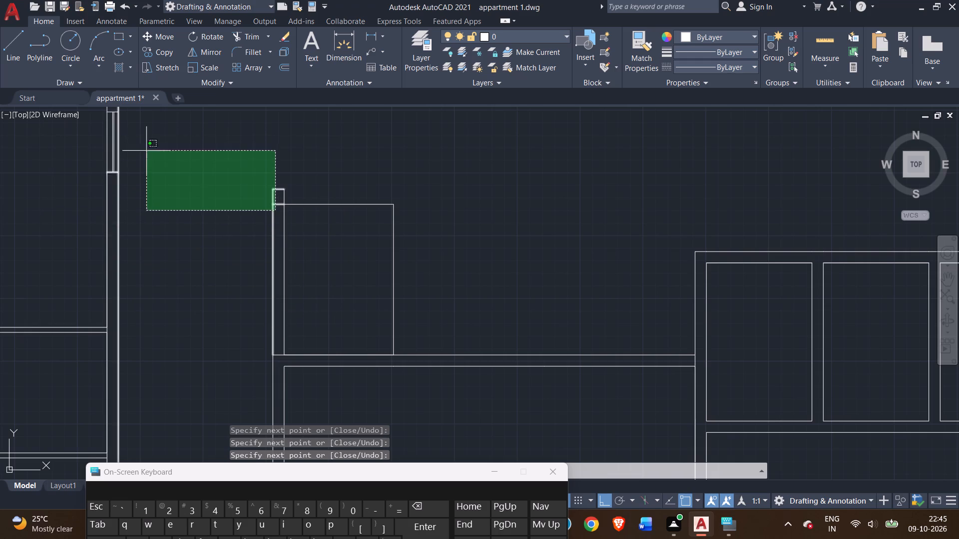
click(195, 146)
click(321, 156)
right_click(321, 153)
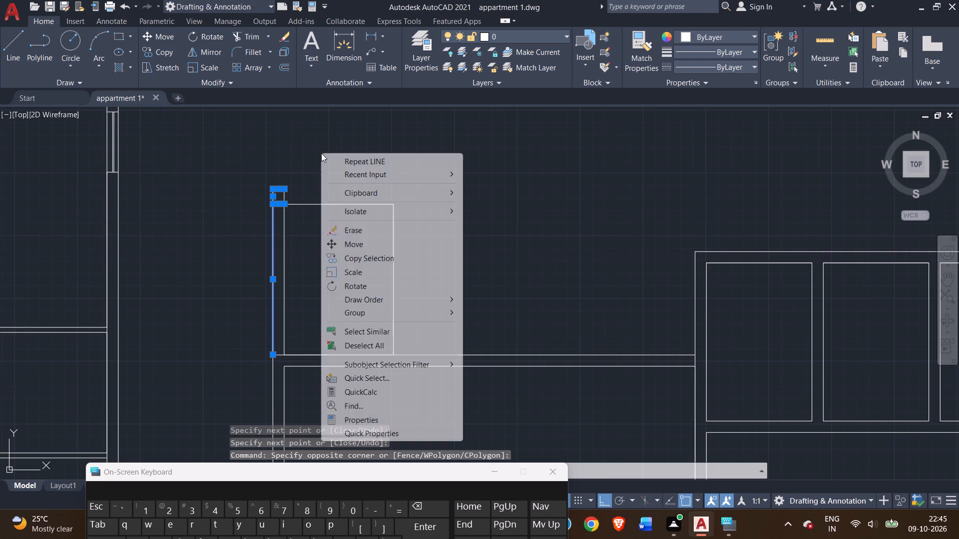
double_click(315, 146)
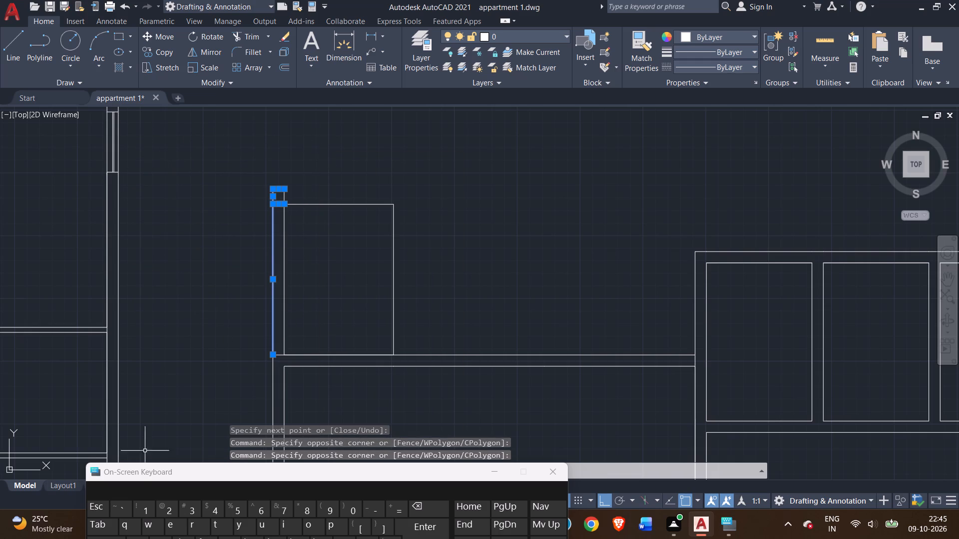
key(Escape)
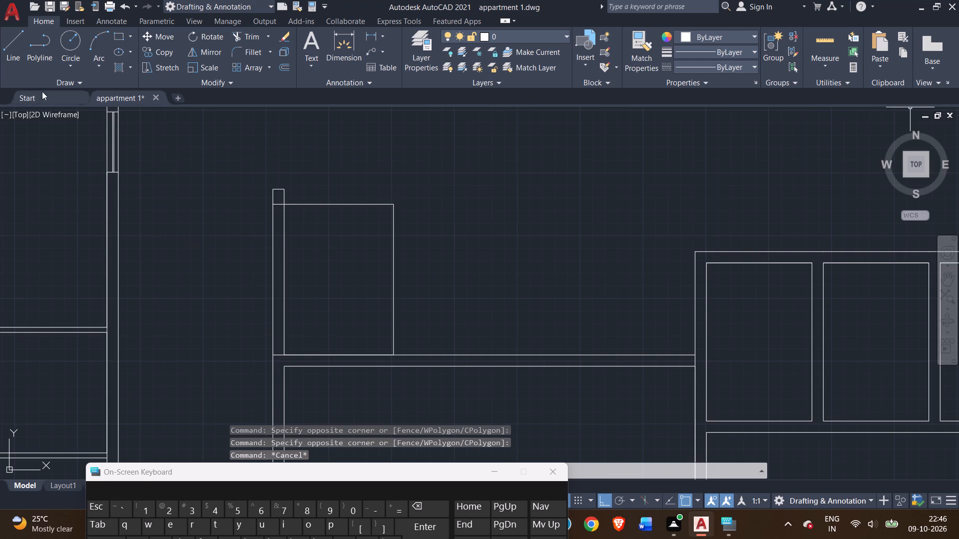
Draw the small room's upper outer wall line, 9" above the inner line and running 9" past the inner corner away from the stub.
click(5, 48)
scroll(276, 198, up, 3)
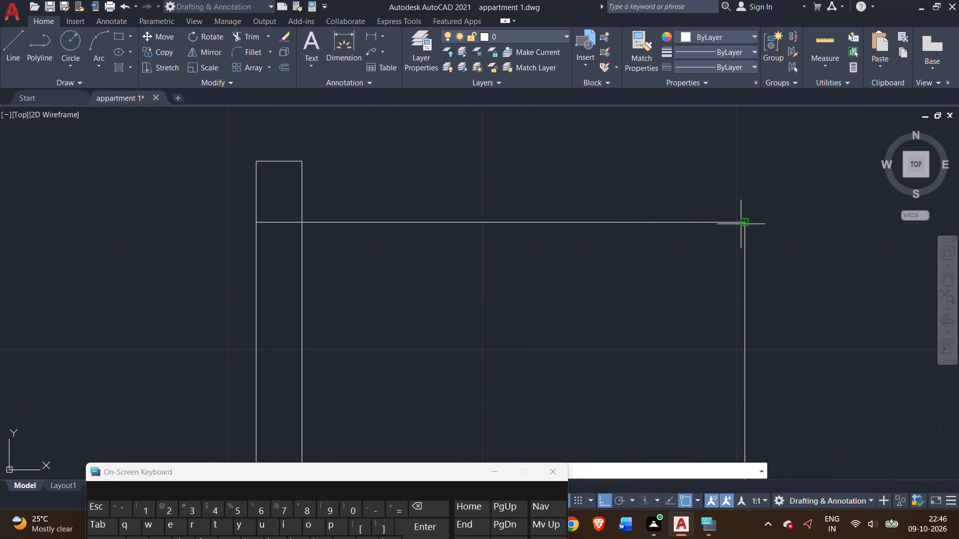
click(300, 224)
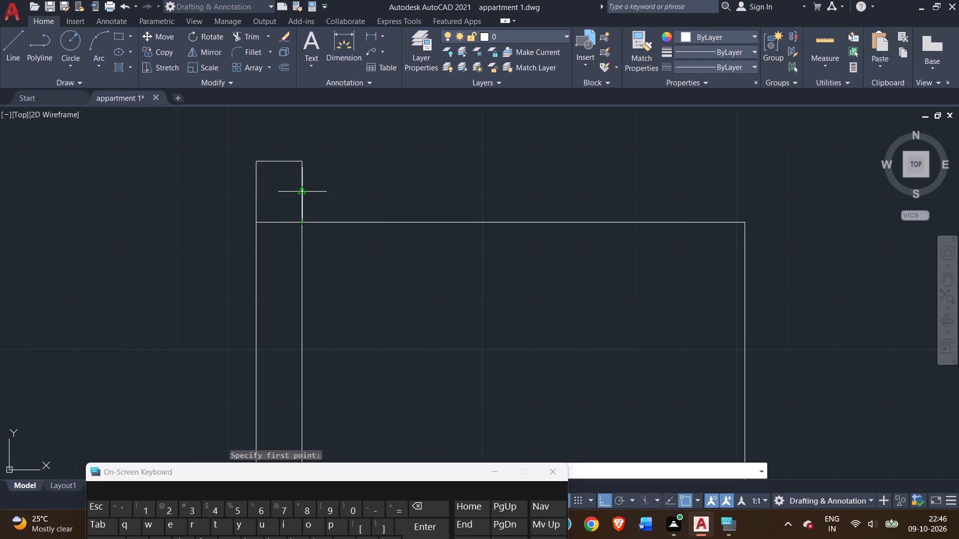
key(9)
key(shift+quotedbl)
key(Return)
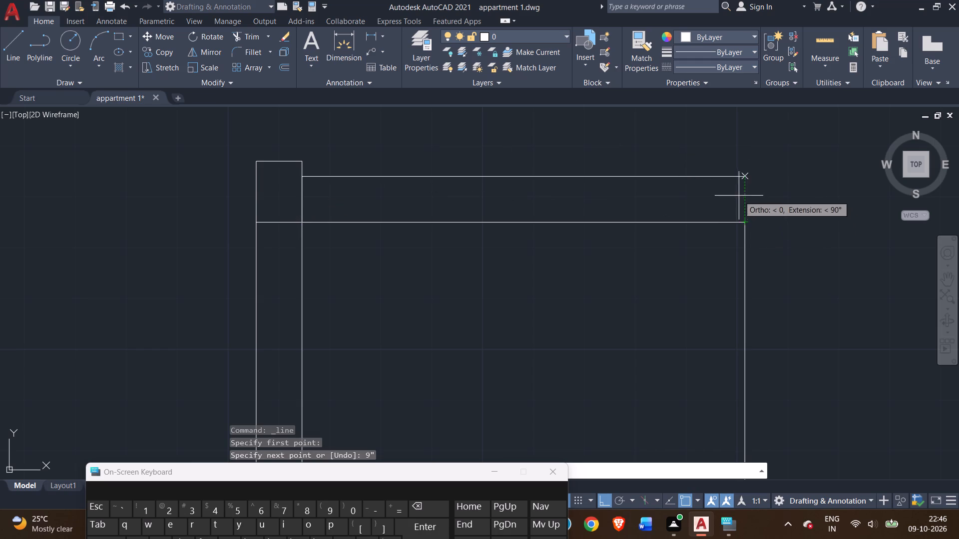
click(744, 178)
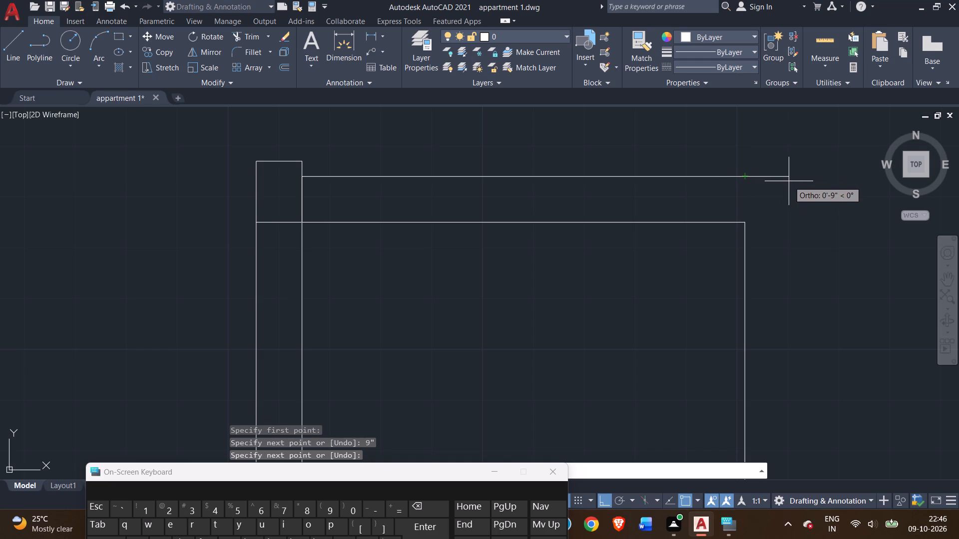
key(9)
key(shift+quotedbl)
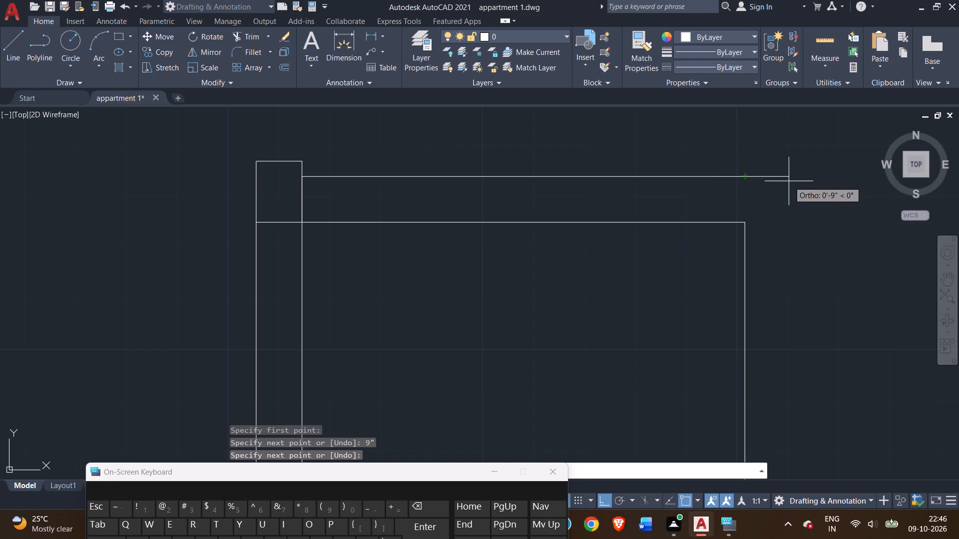
key(Return)
Continue the outer wall line straight down to the long horizontal wall and finish the line.
scroll(815, 414, down, 1)
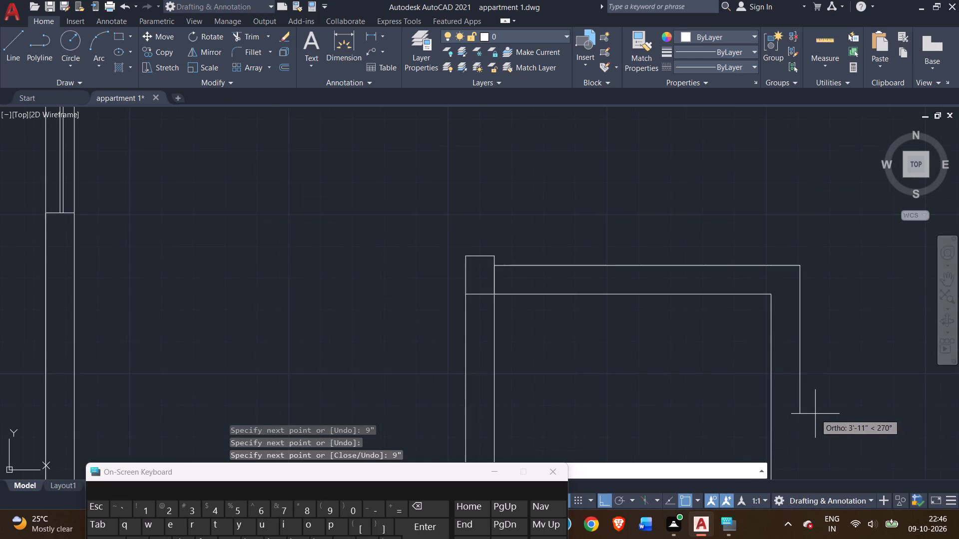
middle_drag(814, 413, 751, 258)
scroll(737, 300, down, 3)
scroll(741, 347, up, 2)
click(727, 366)
right_click(748, 318)
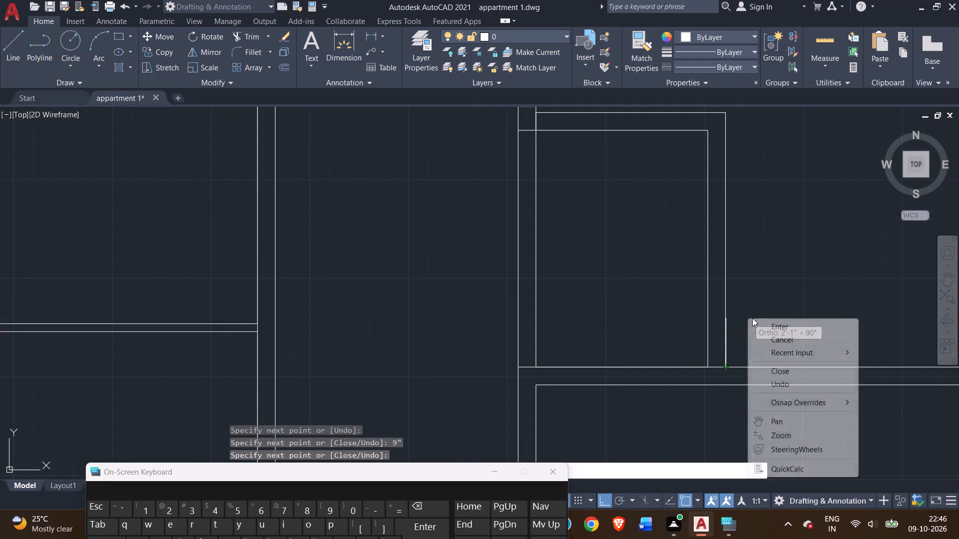
click(776, 323)
Draw a 4' by 4' outline beside the small room, from its outer wall's base up, across and down to the long horizontal wall.
scroll(757, 314, down, 2)
scroll(654, 172, down, 1)
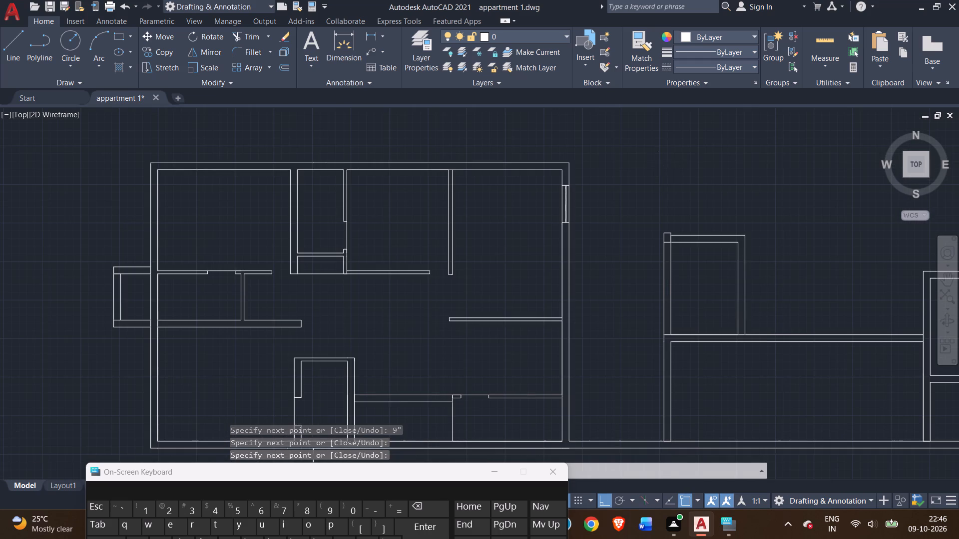
middle_drag(660, 173, 542, 160)
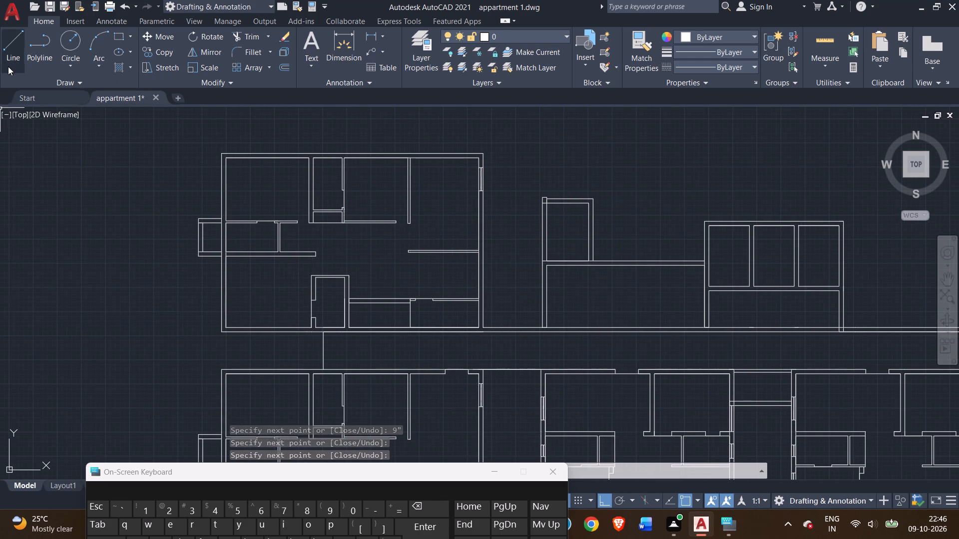
click(10, 48)
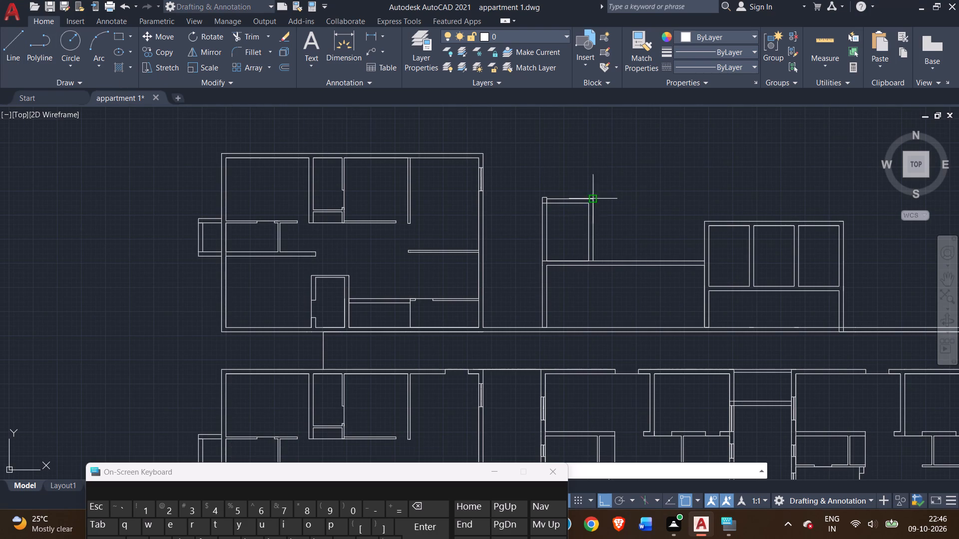
scroll(540, 277, up, 2)
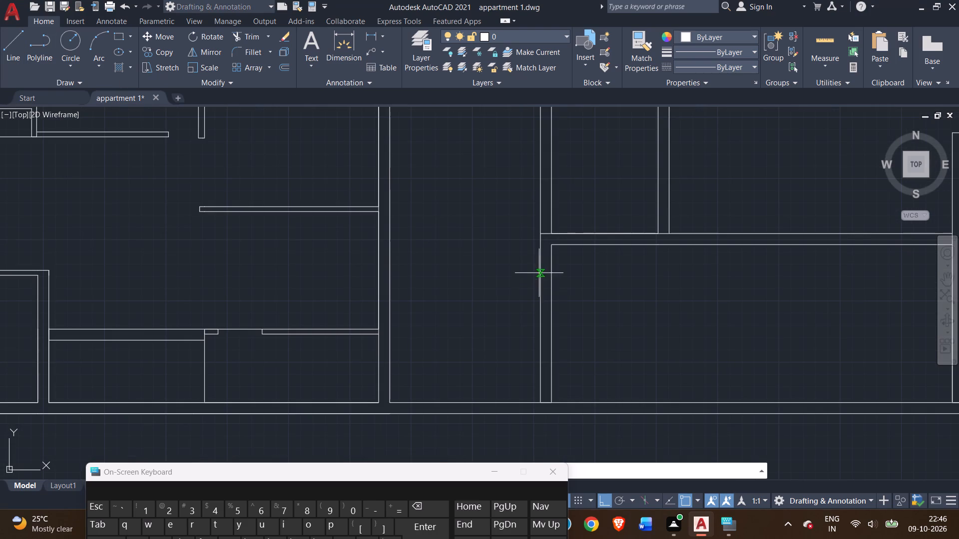
scroll(521, 262, down, 2)
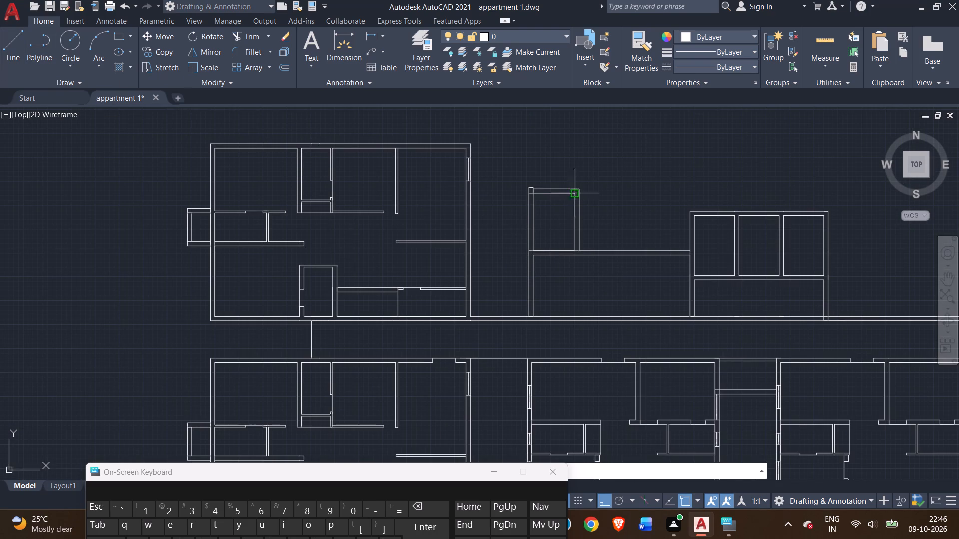
scroll(582, 249, up, 1)
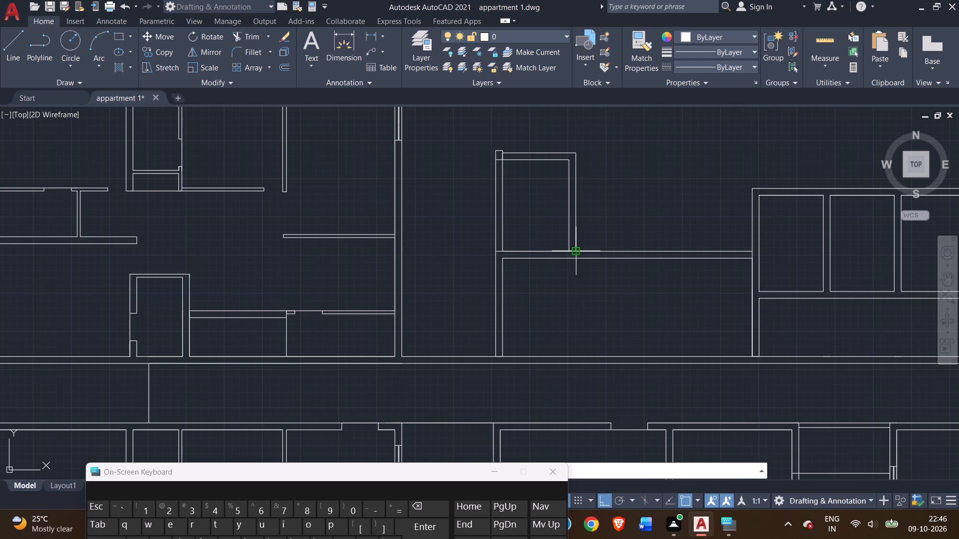
click(579, 249)
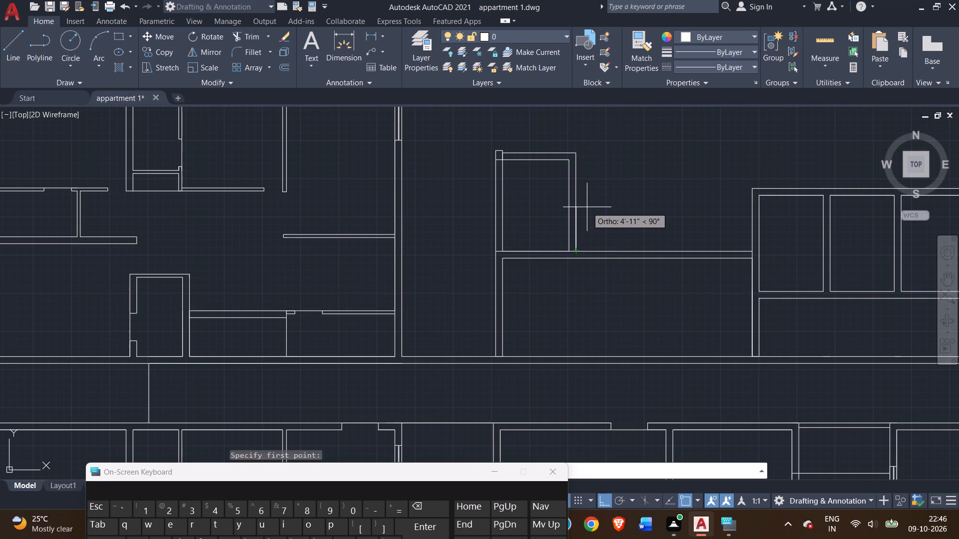
text(4')
key(Return)
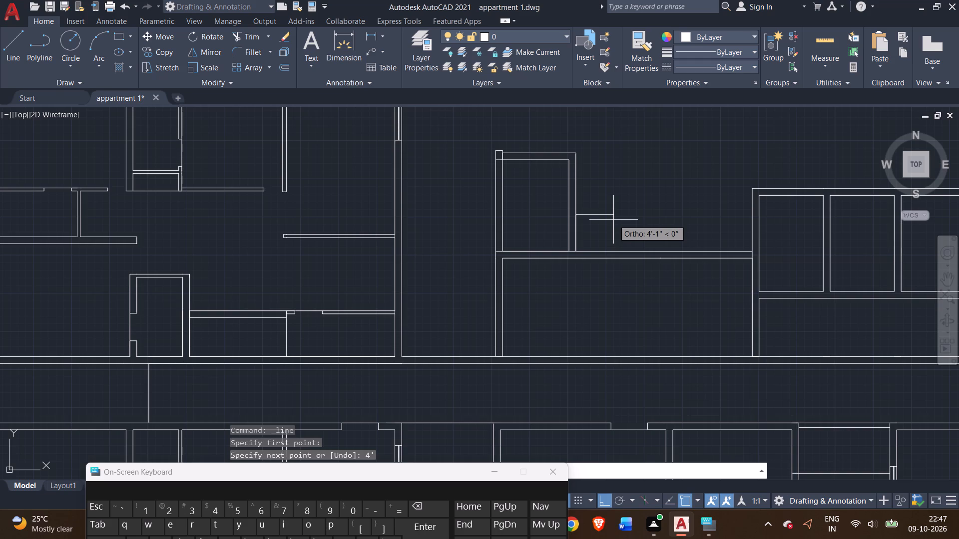
text(4')
key(Return)
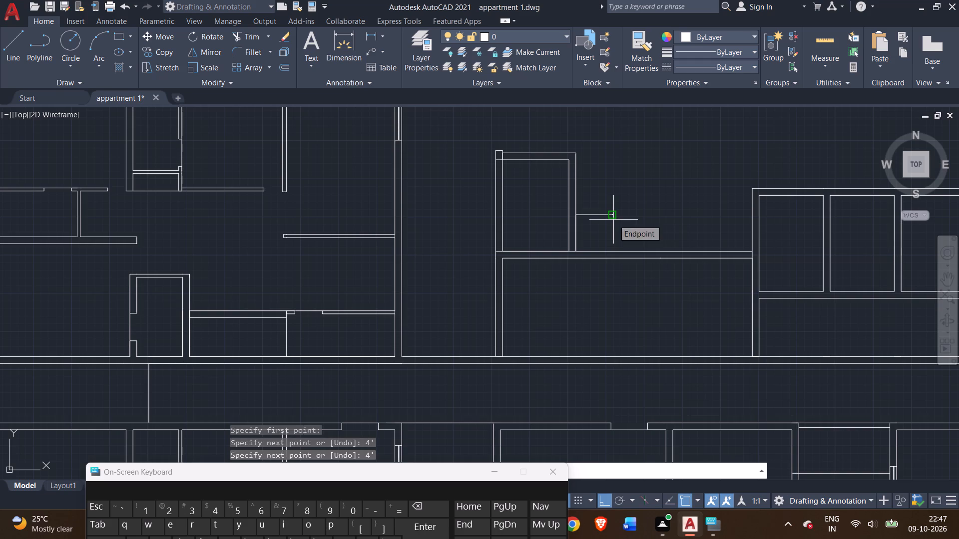
scroll(613, 249, up, 3)
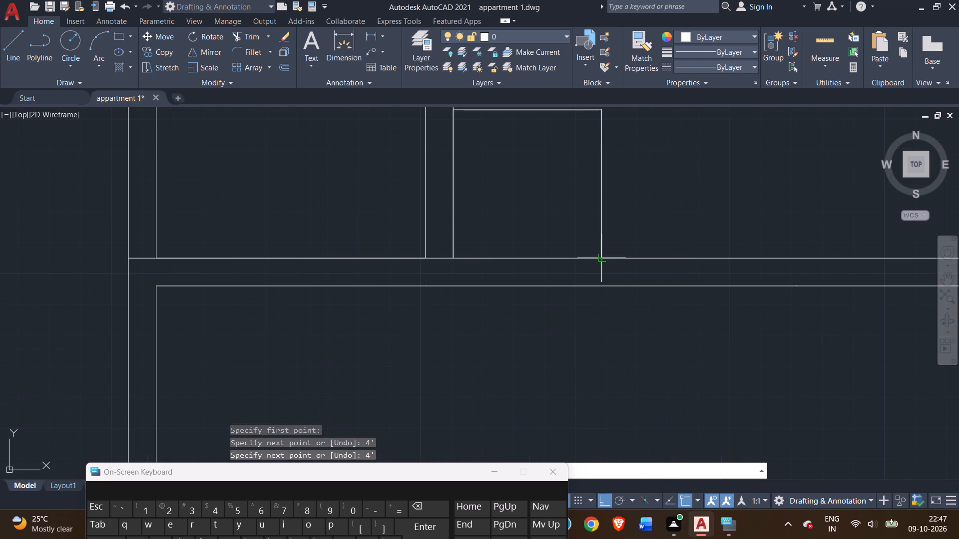
click(605, 259)
Draw the 4' space's outer wall line 9" beyond its outline, up, over 9" above its top, and back to the small room's wall.
key(9)
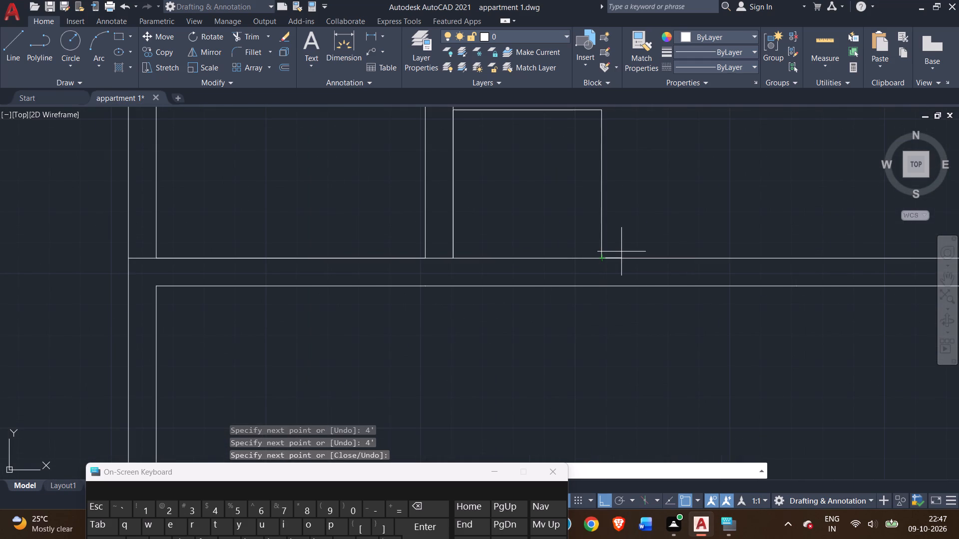
key(shift+quotedbl)
key(Return)
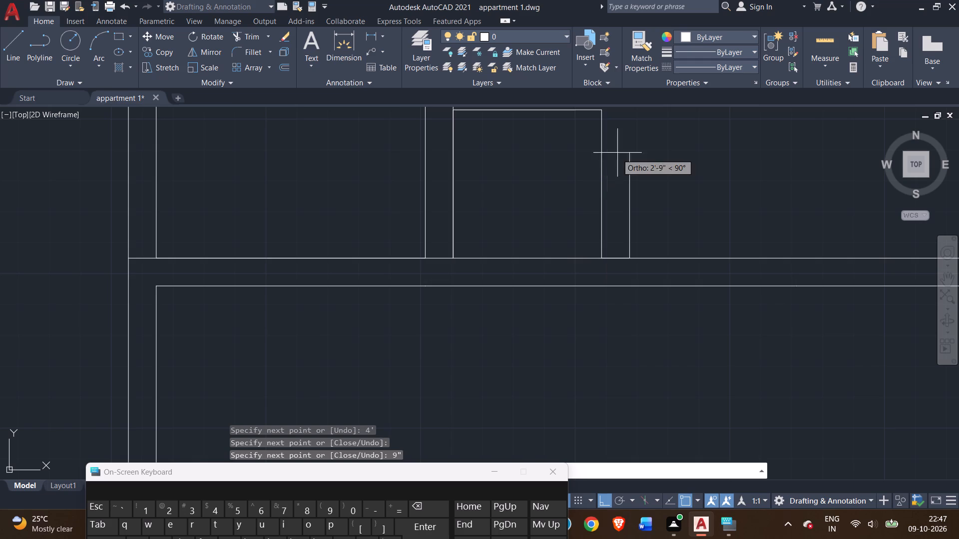
scroll(621, 149, down, 1)
middle_drag(629, 137, 627, 225)
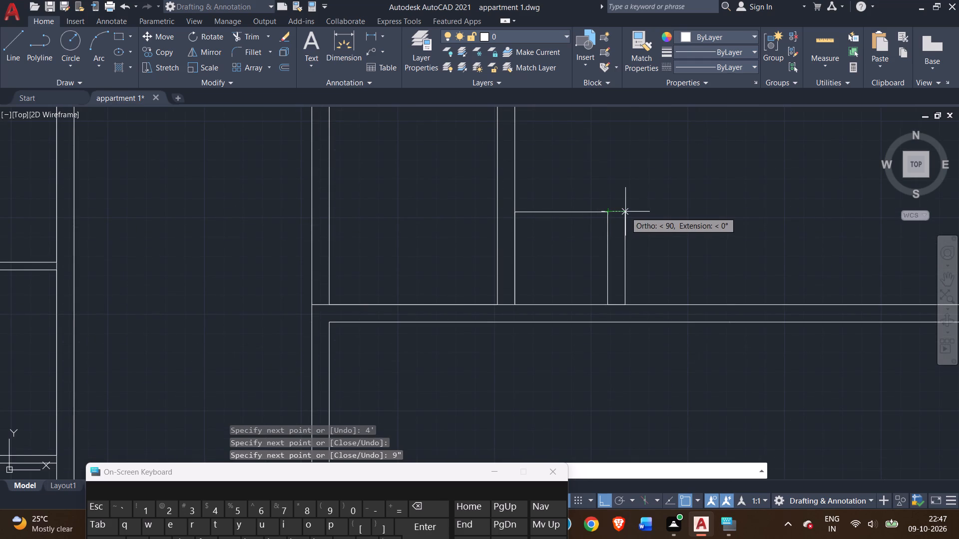
click(625, 212)
key(9)
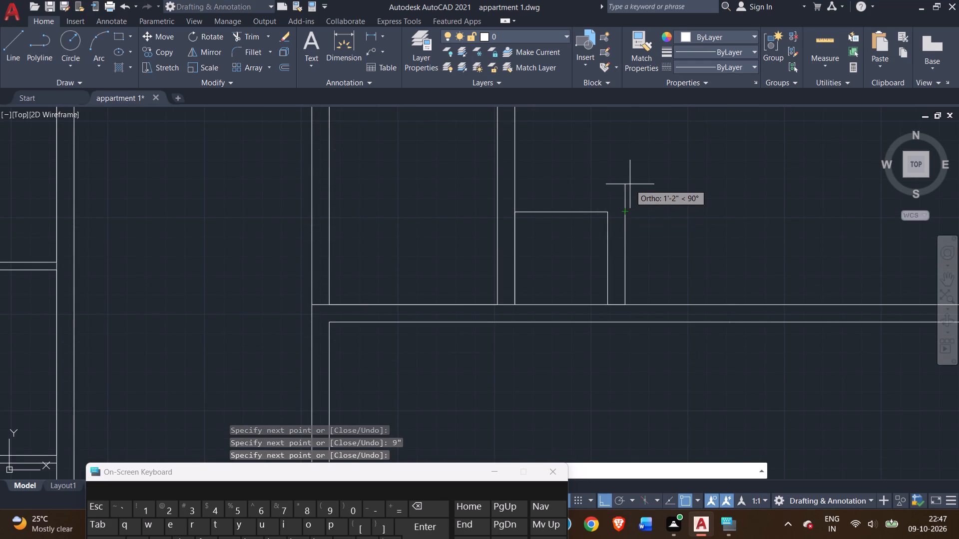
key(shift+quotedbl)
key(Return)
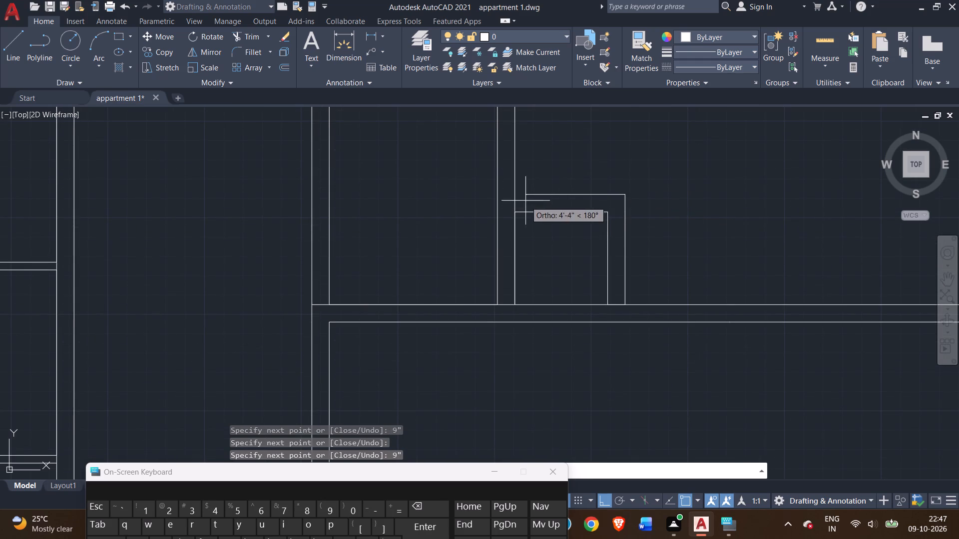
click(517, 195)
right_click(538, 169)
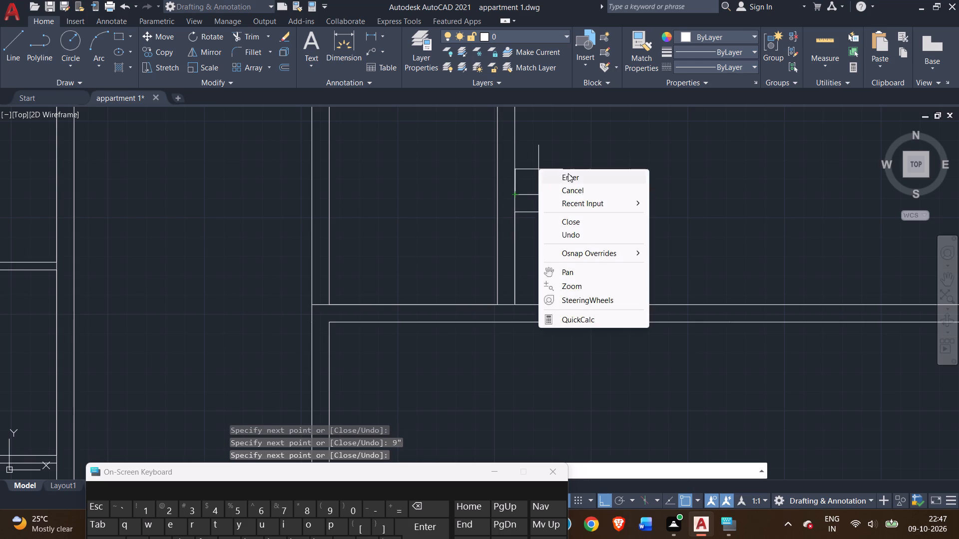
click(568, 173)
Draw a line 2' up from the small room's upper outer corner, and across until aligned with the first of the three compartments' far inner edge.
scroll(480, 247, down, 3)
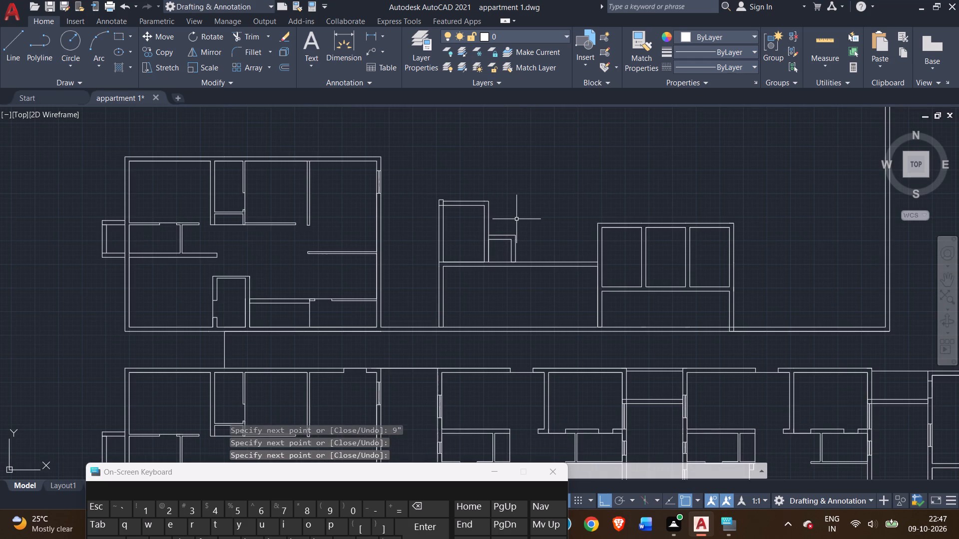
click(10, 51)
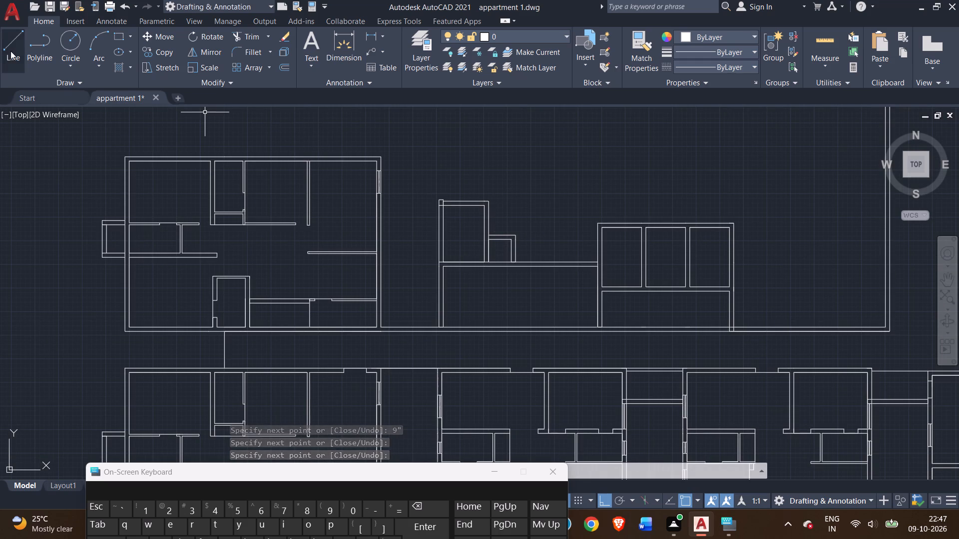
scroll(495, 206, up, 1)
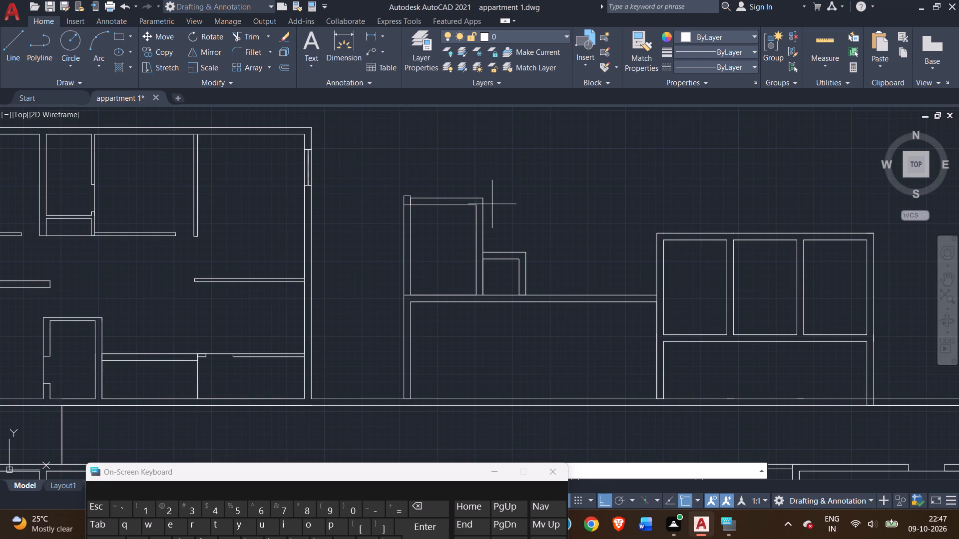
click(484, 197)
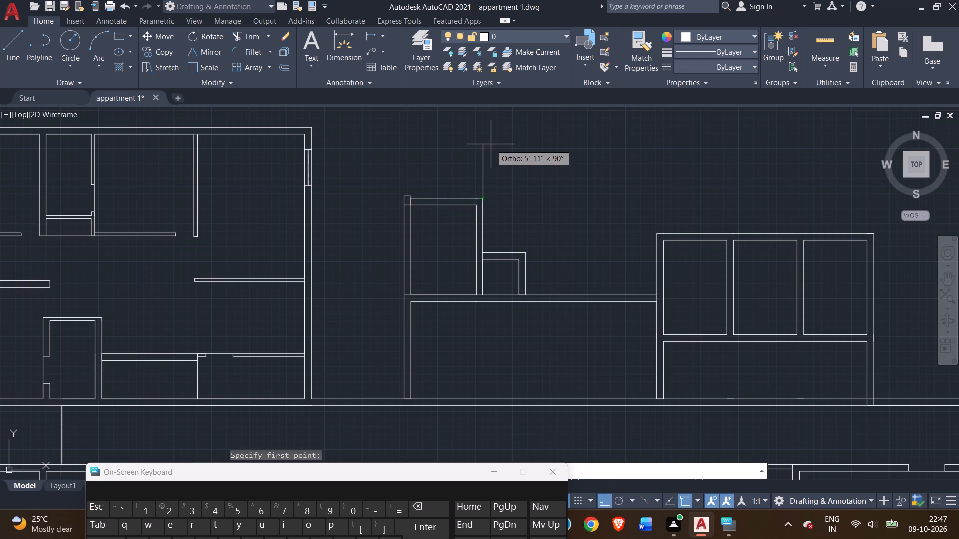
text(2')
key(Return)
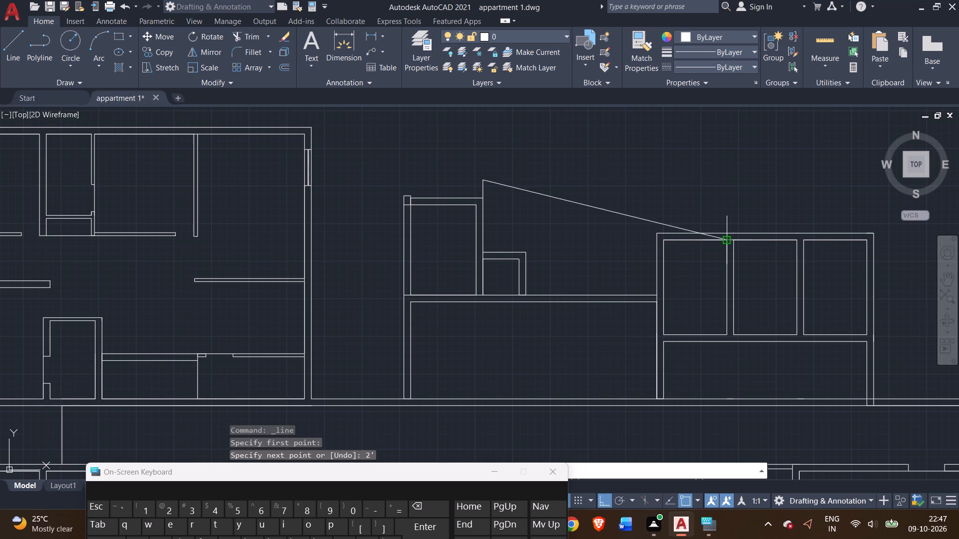
click(727, 181)
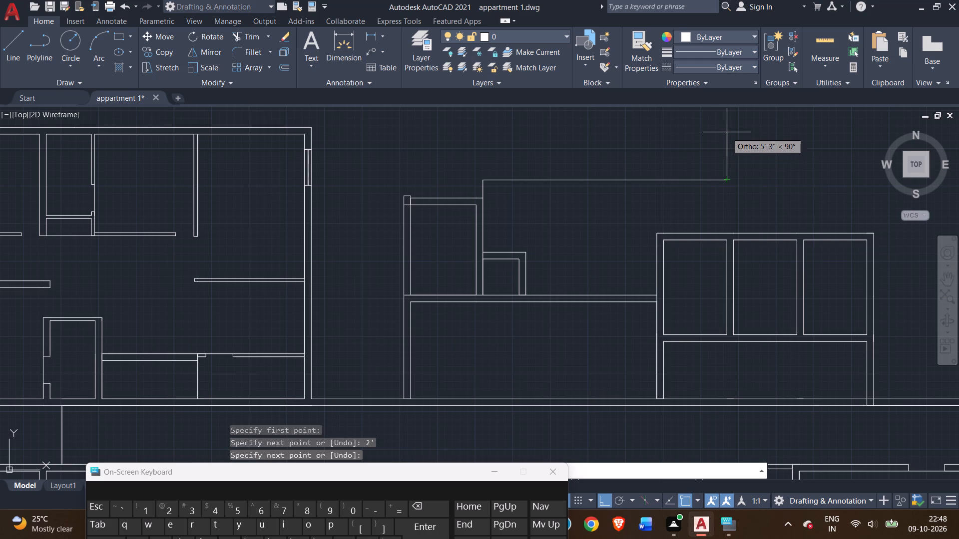
right_click(727, 132)
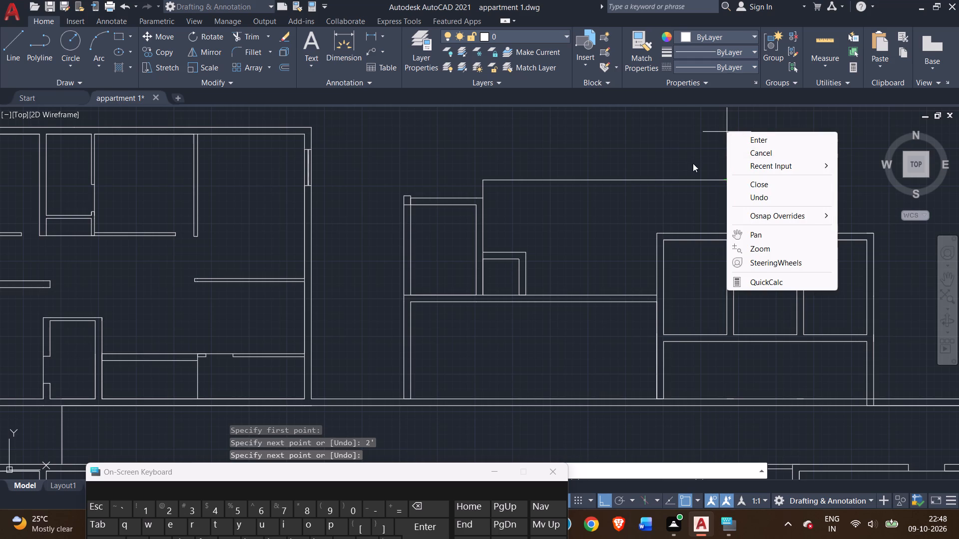
click(752, 137)
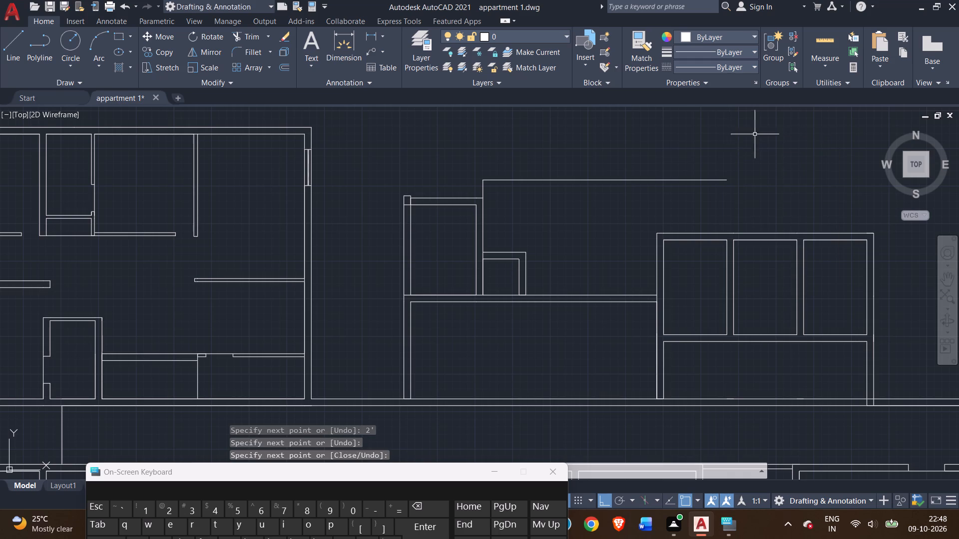
Draw the matching outer wall line from the small room's inner corner up, 9" above the previous line, and across past its end.
click(9, 55)
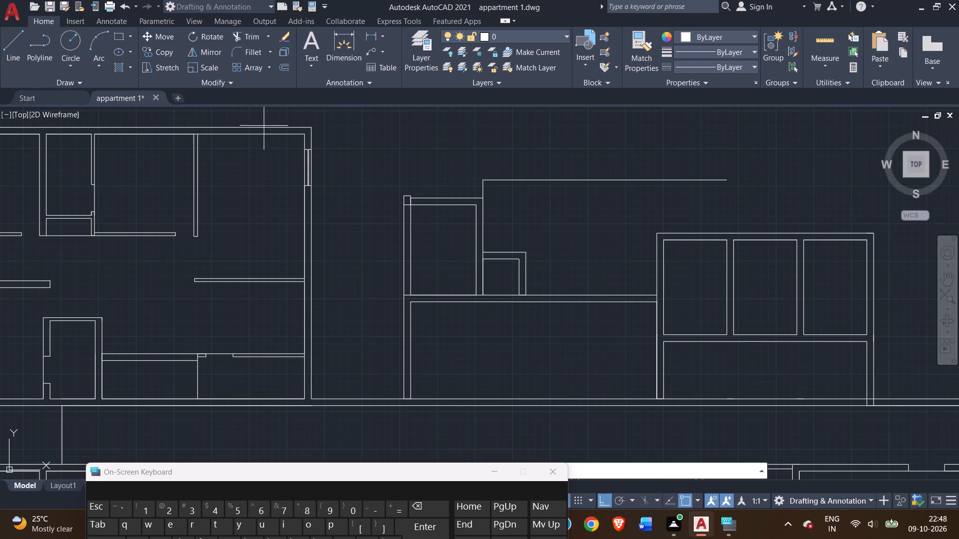
click(474, 207)
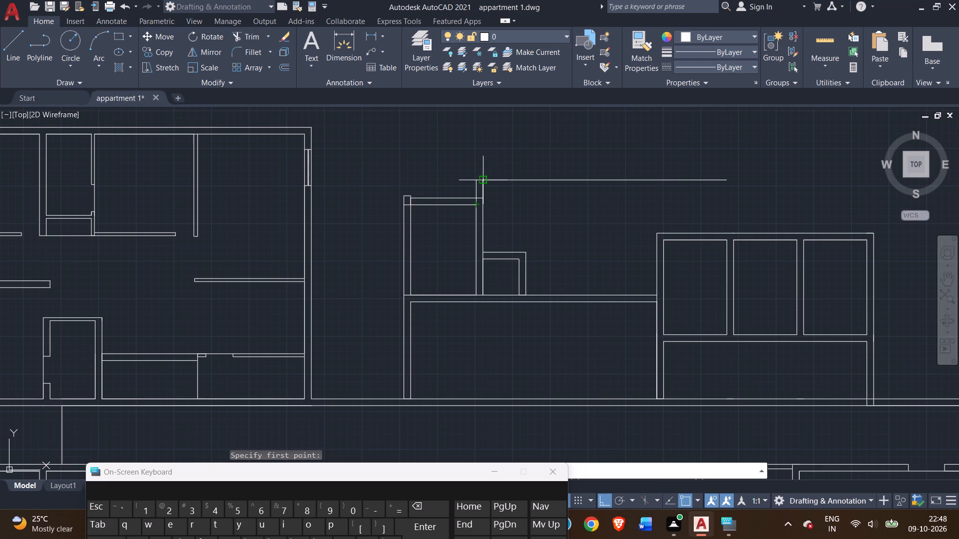
click(476, 180)
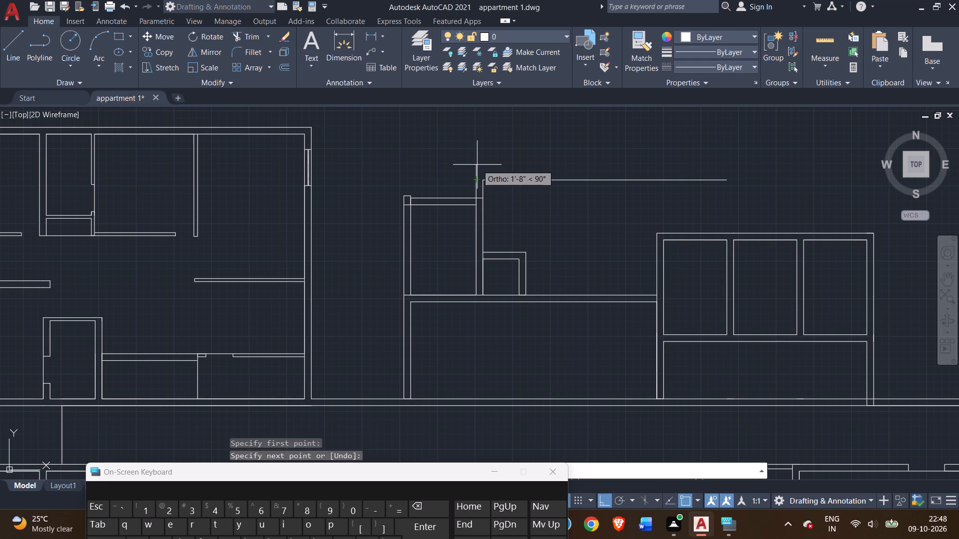
key(9)
key(shift+quotedbl)
key(Return)
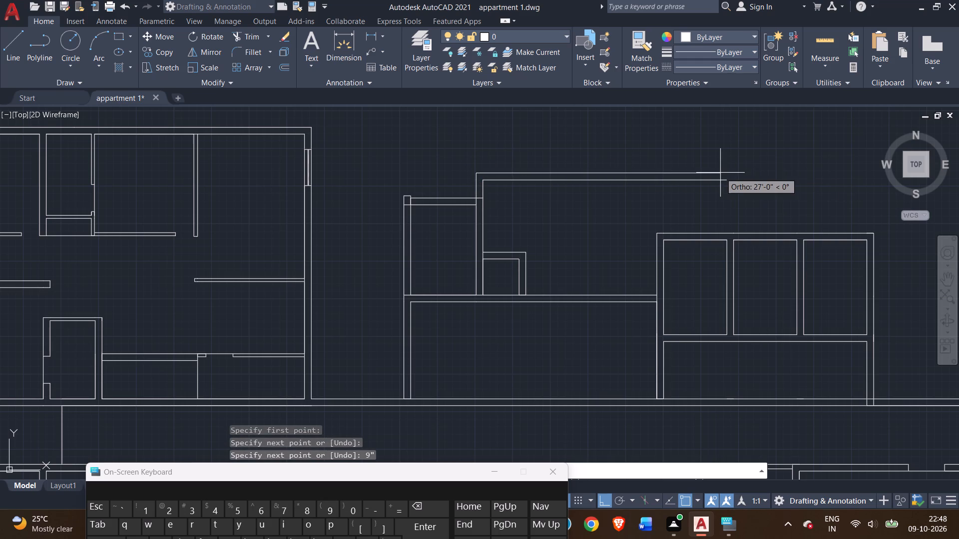
scroll(720, 173, up, 2)
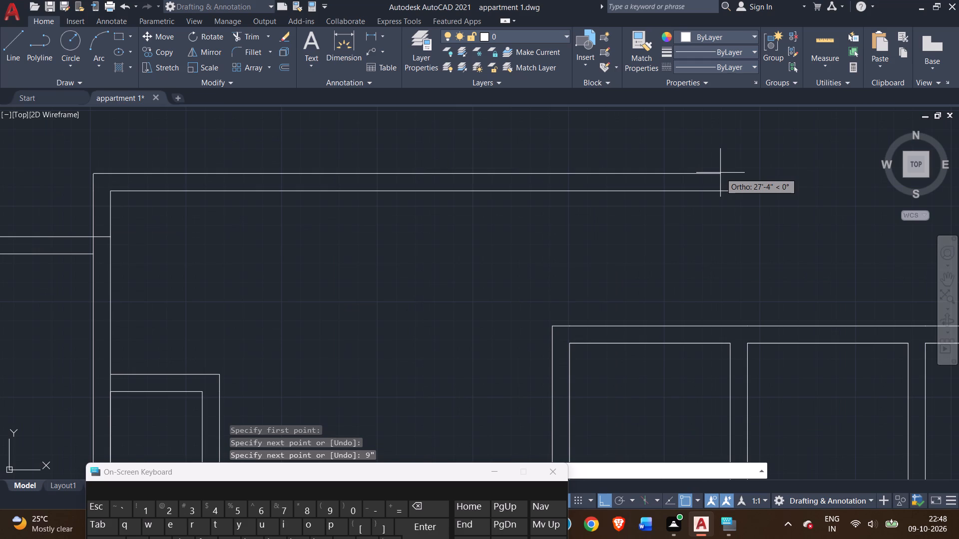
click(781, 172)
right_click(781, 170)
click(812, 178)
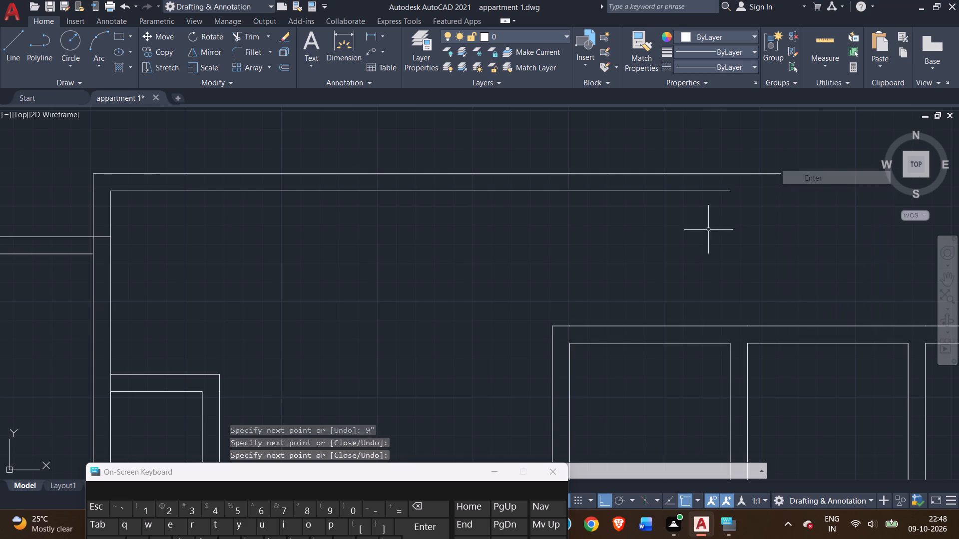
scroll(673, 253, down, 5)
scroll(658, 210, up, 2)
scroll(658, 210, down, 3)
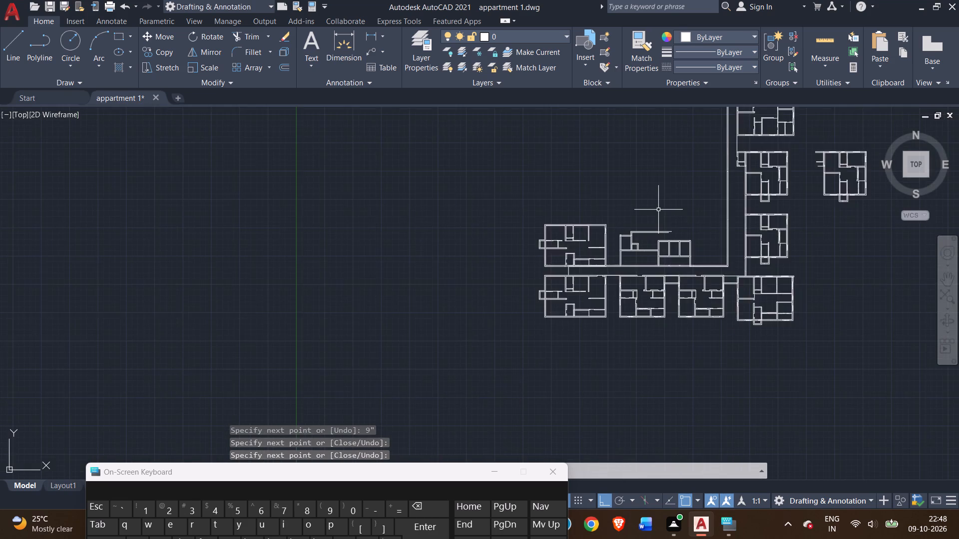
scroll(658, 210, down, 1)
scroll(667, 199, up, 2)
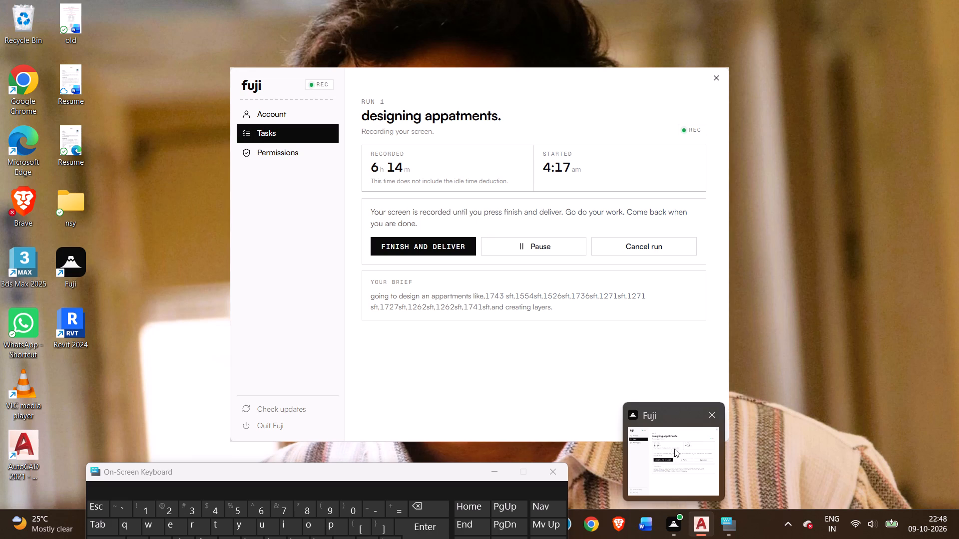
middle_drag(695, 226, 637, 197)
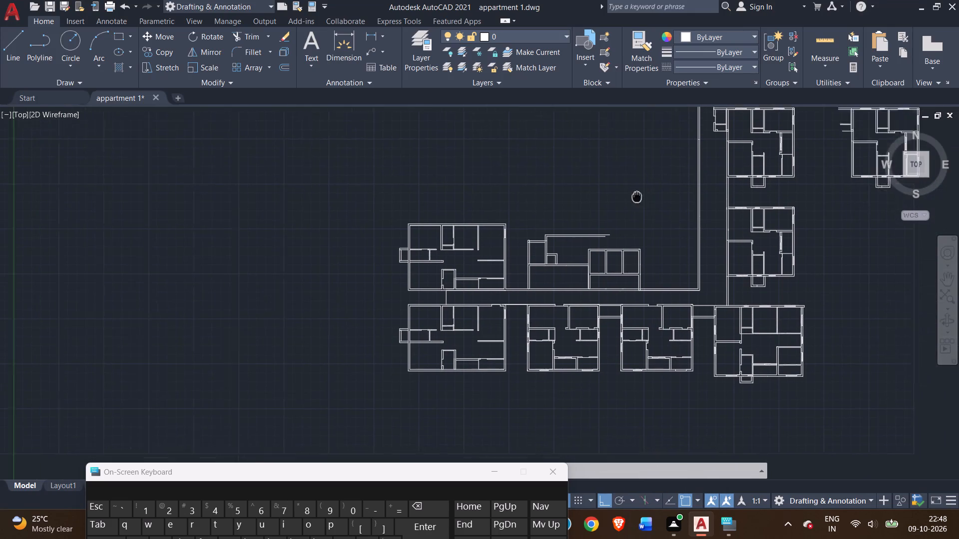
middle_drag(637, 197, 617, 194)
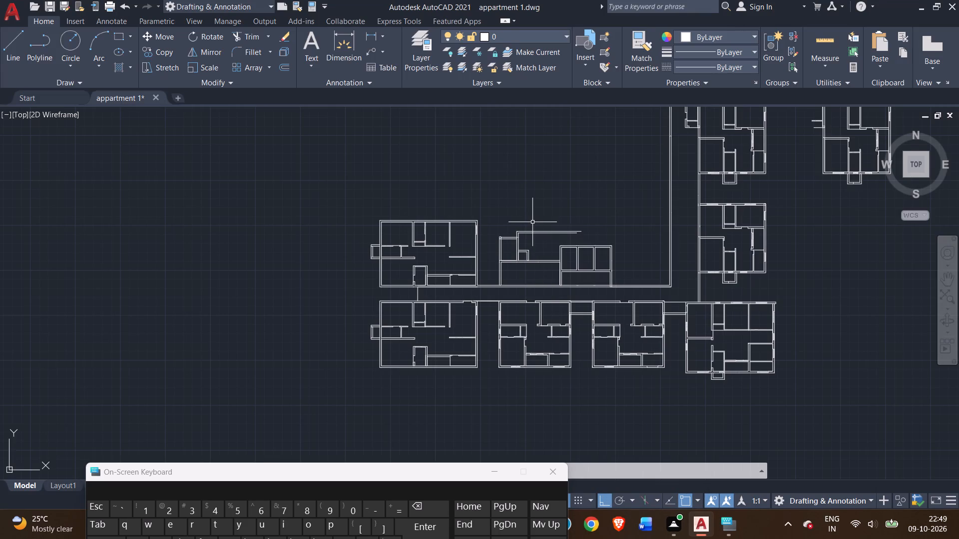
Trim the wall lines crossing the small room's two upper corner junctions, including the line across the stub's base.
middle_drag(526, 221, 269, 178)
scroll(242, 207, up, 2)
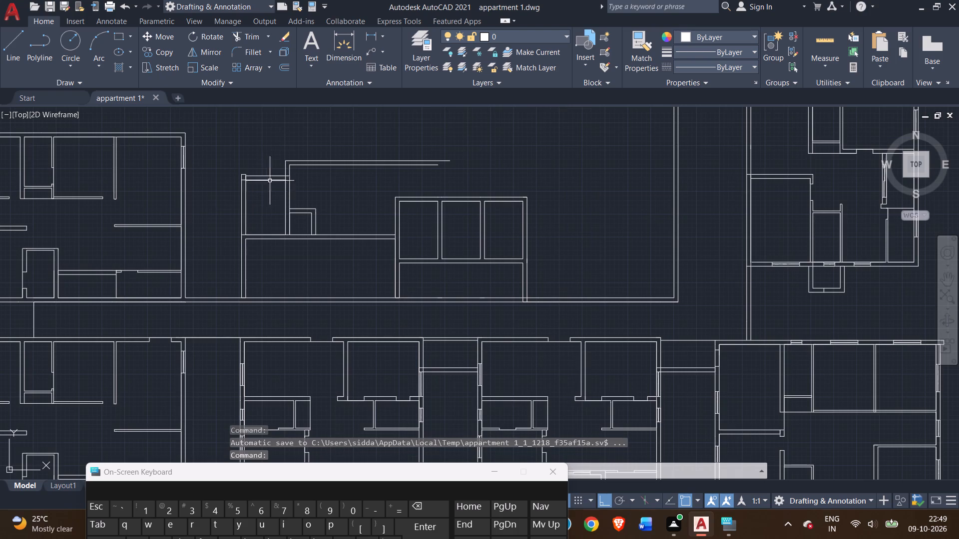
scroll(247, 175, up, 2)
scroll(208, 162, up, 1)
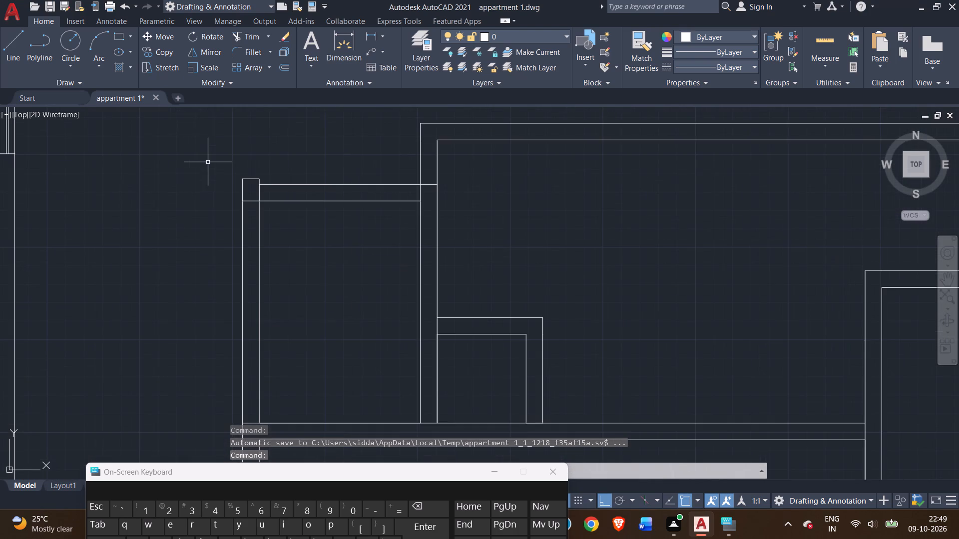
click(260, 39)
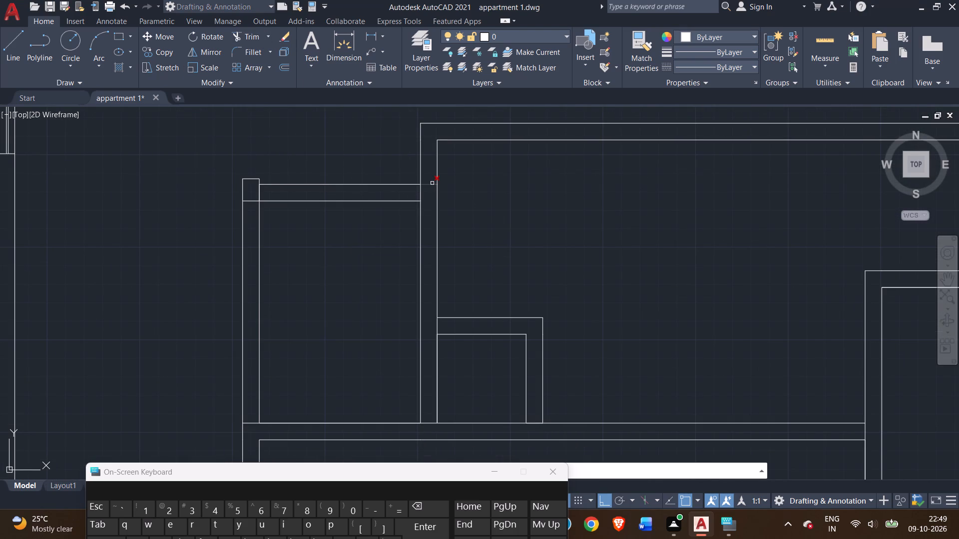
click(432, 183)
click(419, 191)
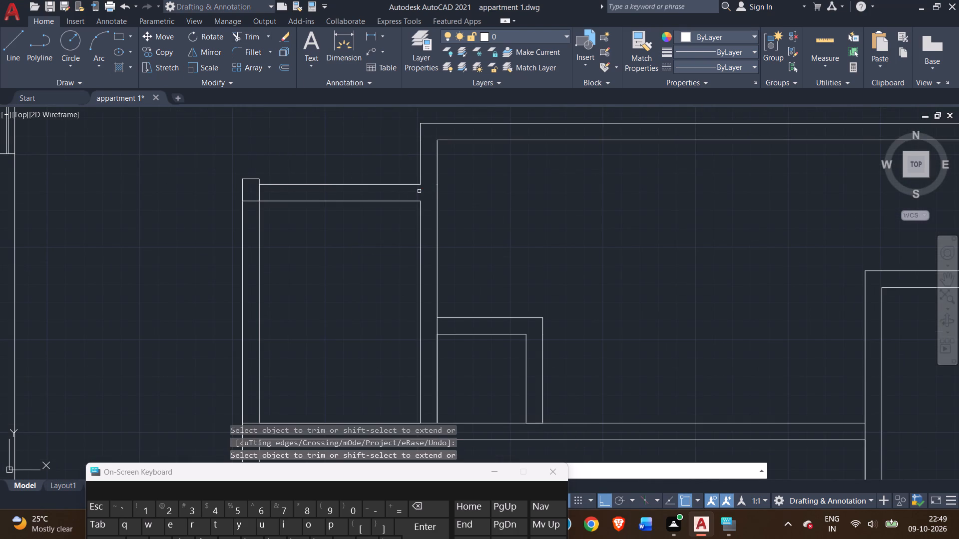
click(259, 191)
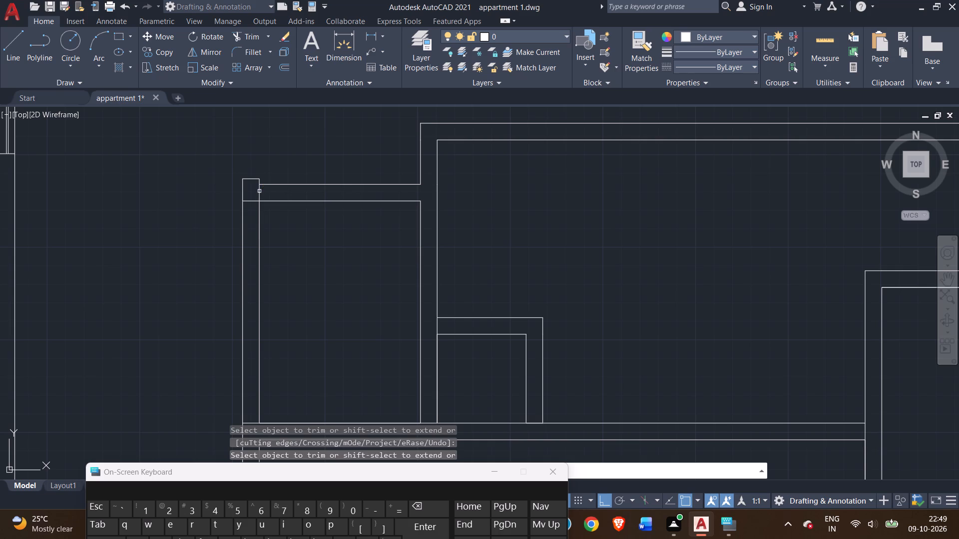
click(261, 193)
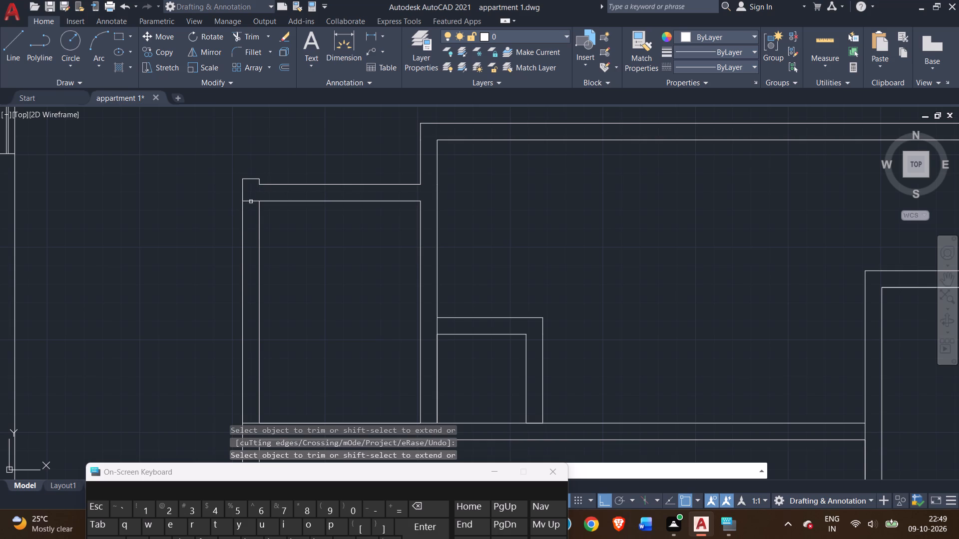
click(251, 201)
Trim the lines crossing the junctions of the small room's wall with the 4' space's top wall and with the long wall below.
scroll(322, 136, down, 2)
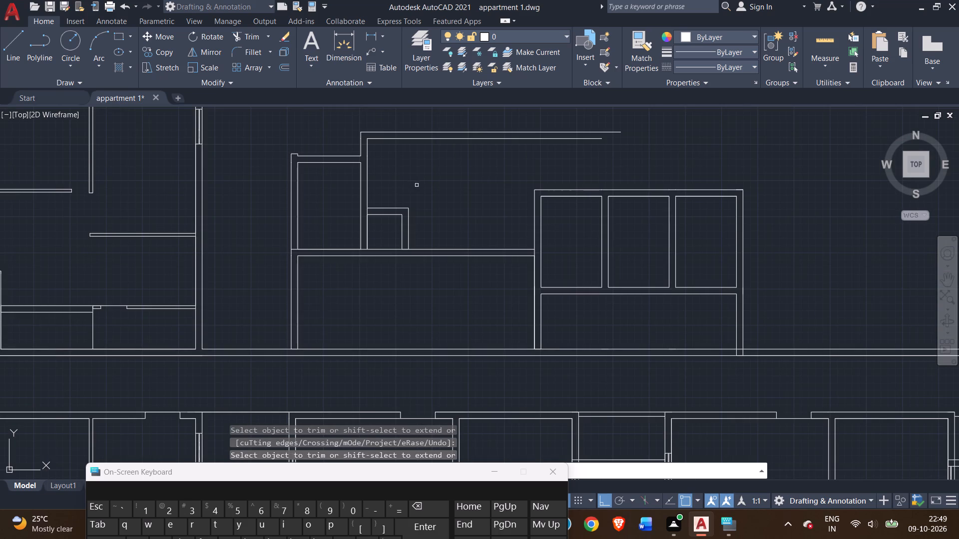
scroll(370, 216, up, 3)
click(349, 199)
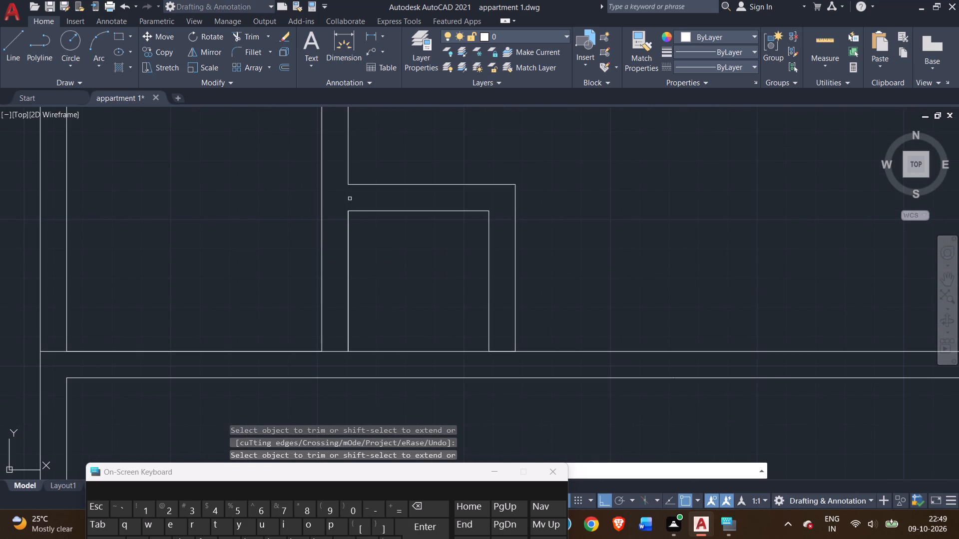
scroll(437, 161, down, 3)
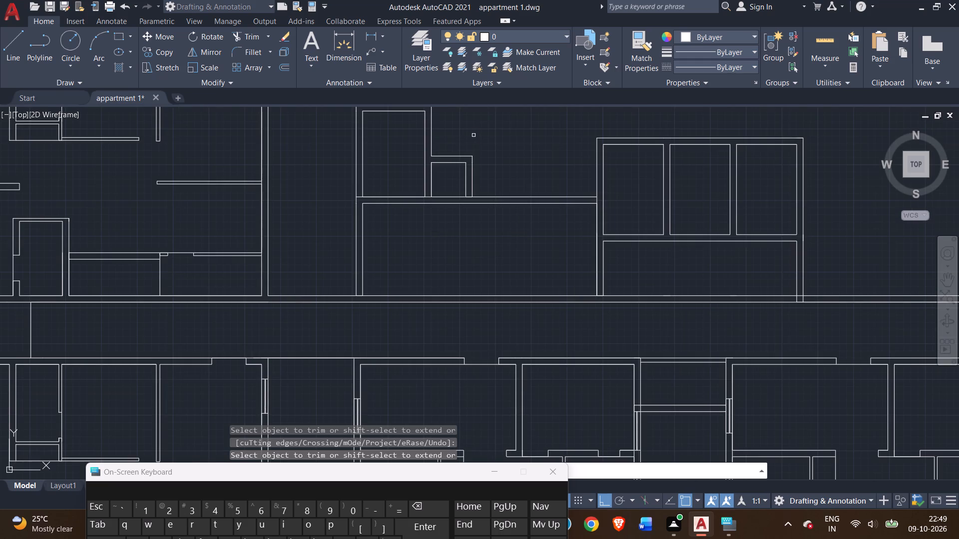
middle_drag(474, 135, 478, 178)
scroll(430, 242, up, 3)
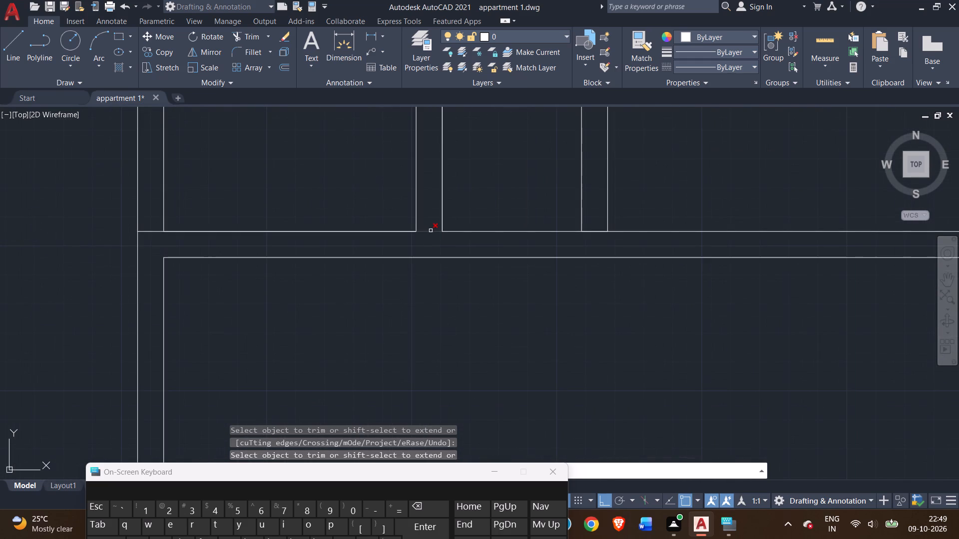
click(431, 231)
Examine the overall floor plan around the new walls, comparing the neighbouring apartment units and the units along the long vertical corridor.
scroll(464, 215, down, 2)
middle_drag(554, 166, 555, 189)
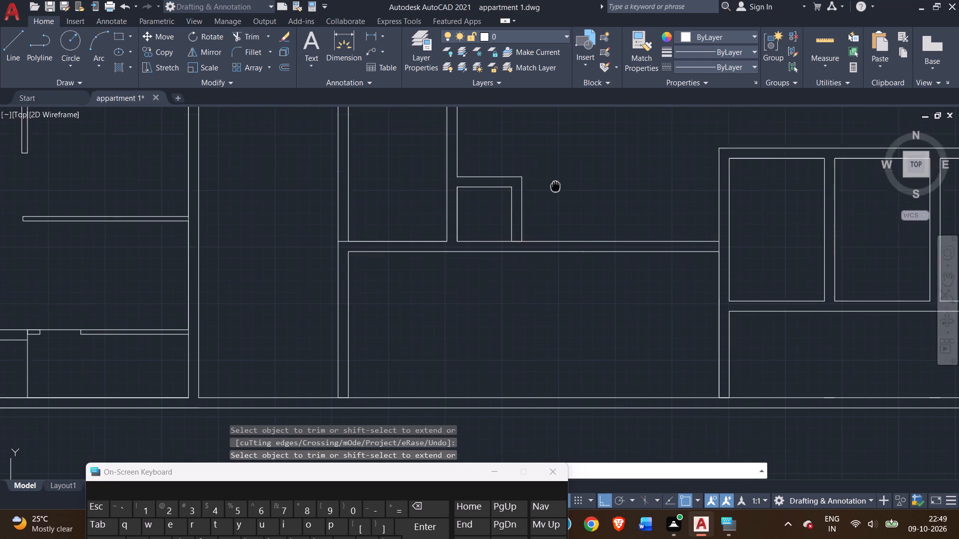
middle_drag(555, 189, 534, 333)
scroll(534, 333, down, 1)
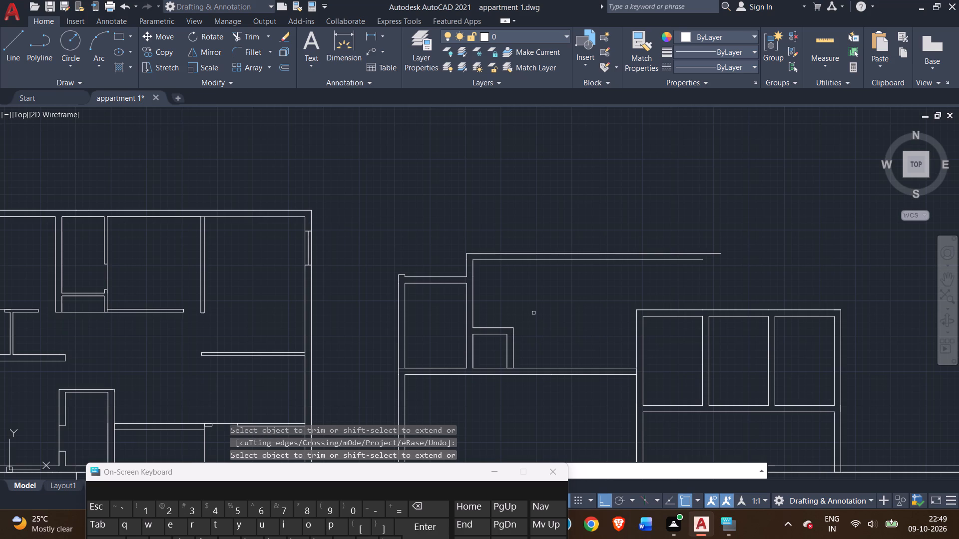
scroll(533, 313, down, 3)
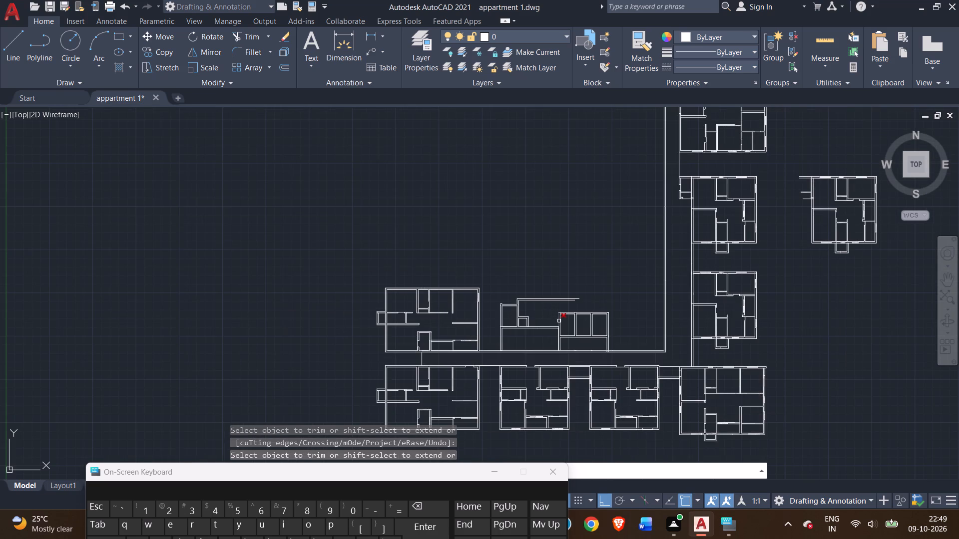
middle_drag(555, 320, 510, 267)
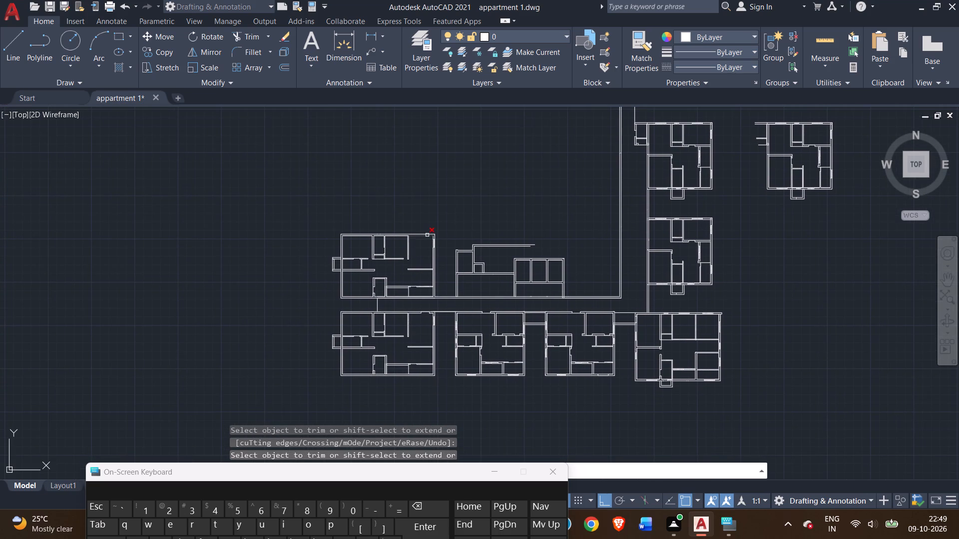
scroll(427, 235, up, 2)
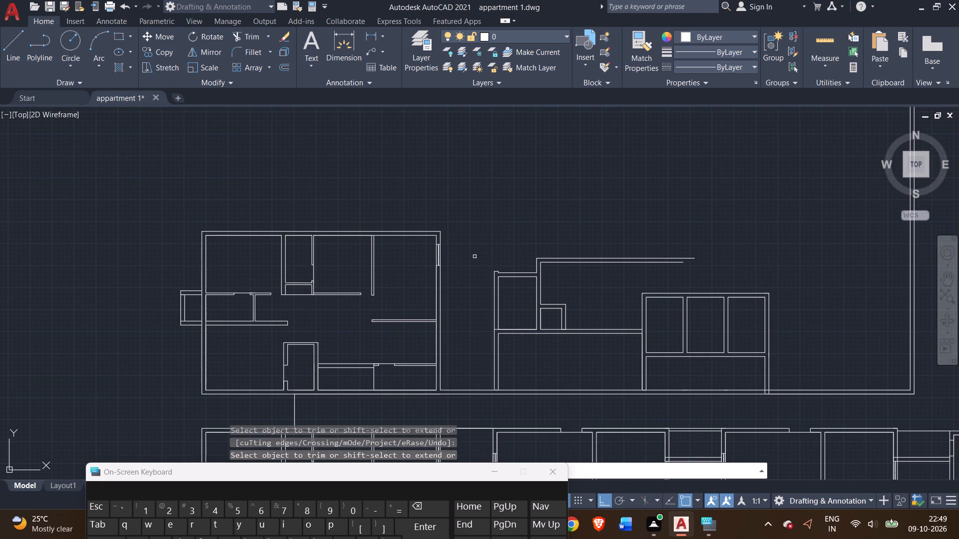
middle_drag(471, 255, 431, 207)
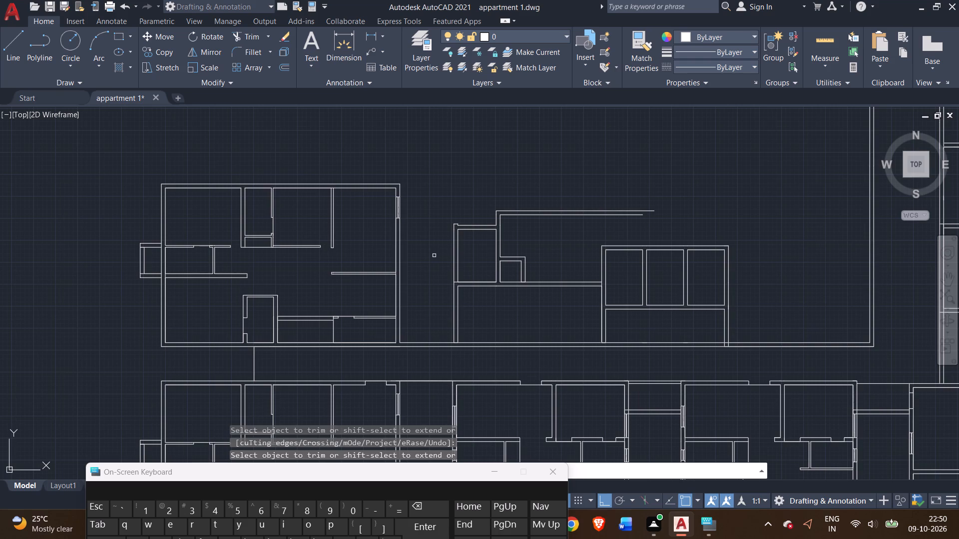
scroll(434, 257, down, 1)
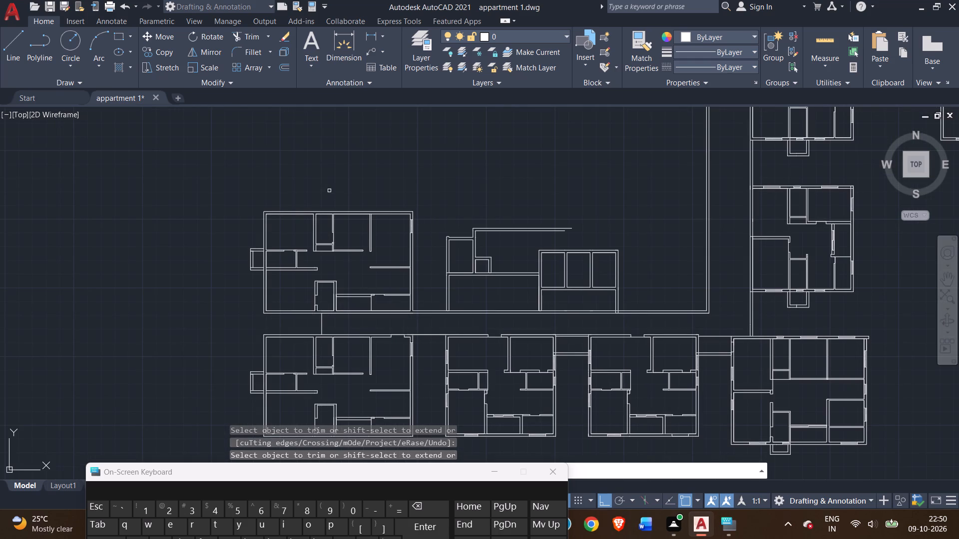
middle_drag(402, 182, 218, 158)
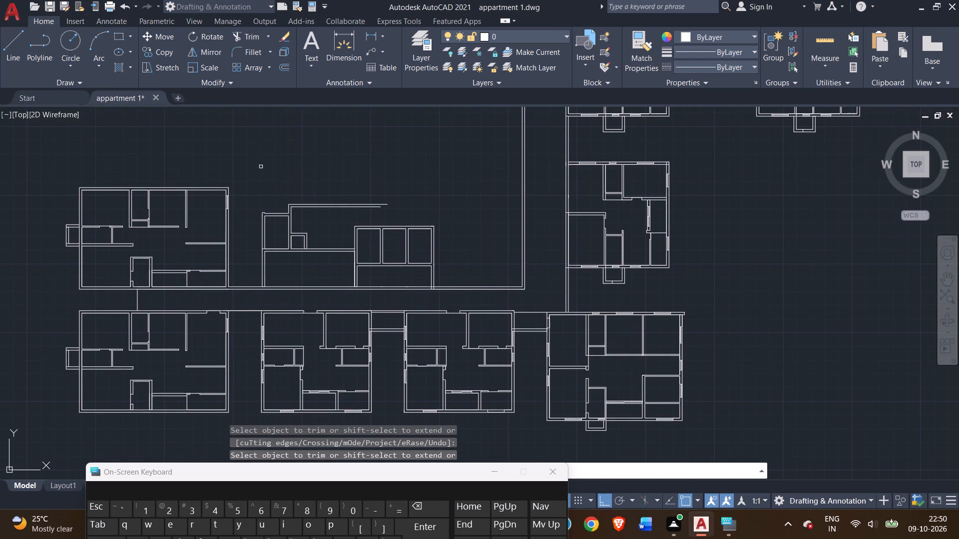
scroll(286, 160, down, 3)
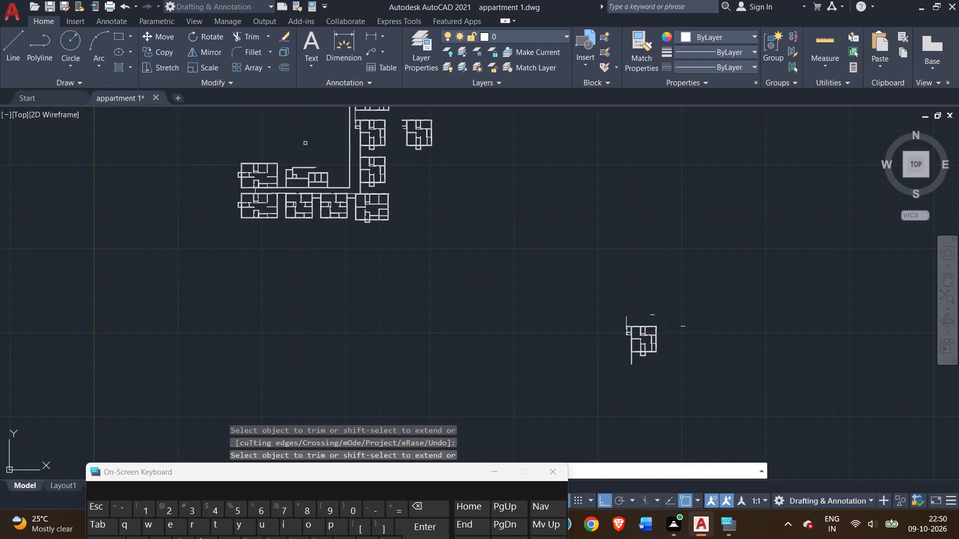
middle_drag(305, 143, 329, 210)
scroll(368, 188, up, 5)
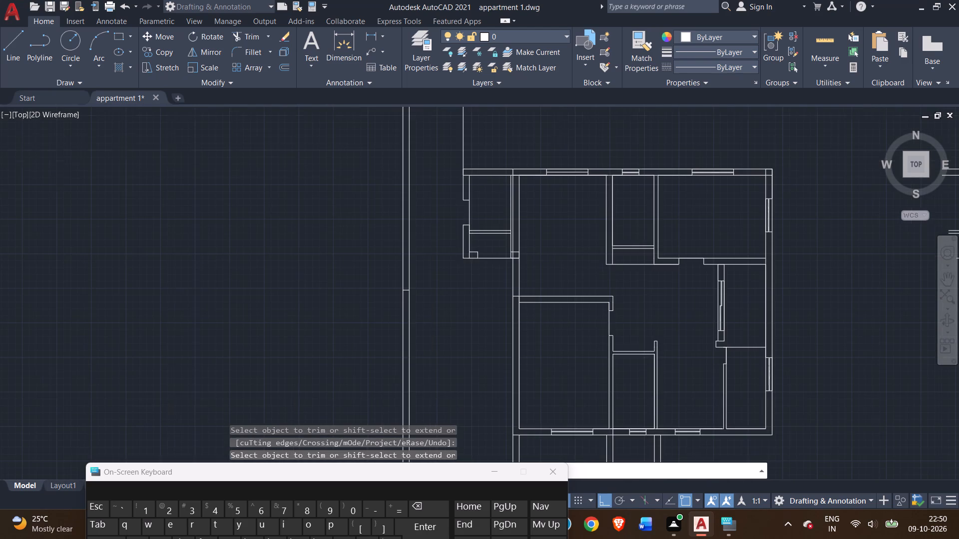
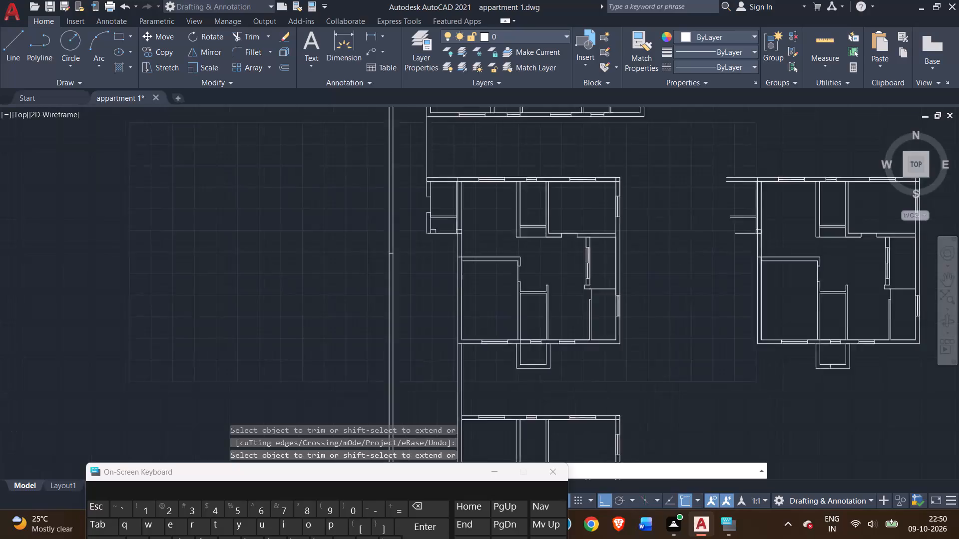
Examine the overall floor plan around the new walls, comparing the partly drawn unit with the neighbouring units, and end trimming.
scroll(365, 191, down, 3)
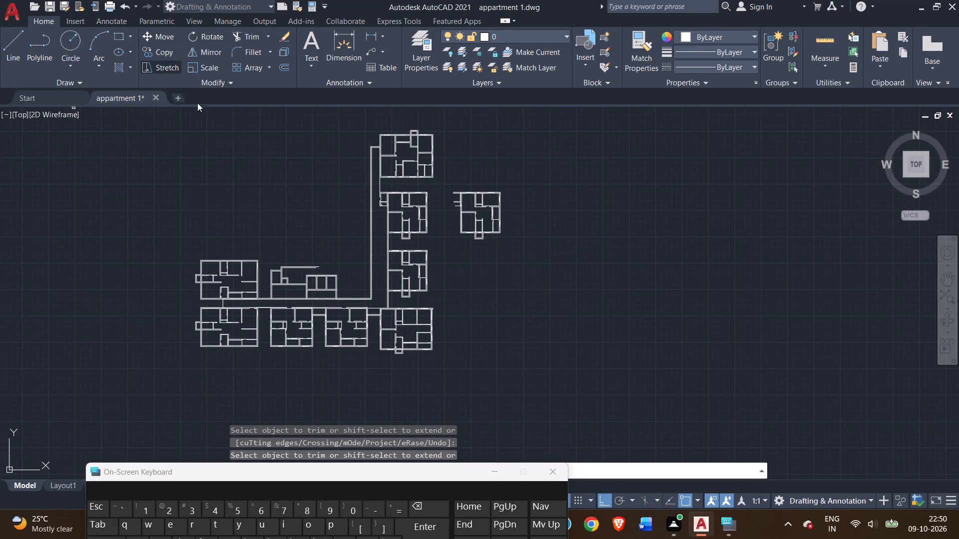
scroll(246, 175, up, 1)
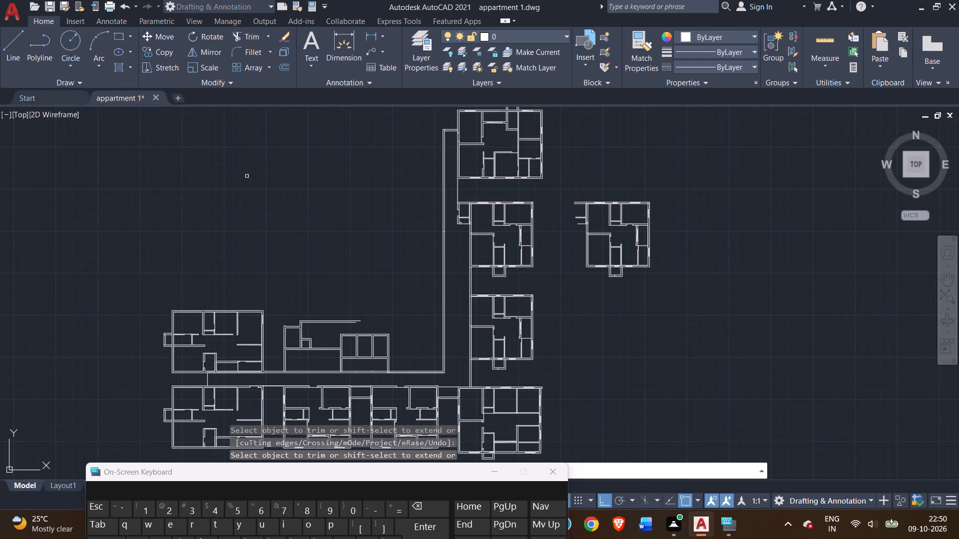
scroll(247, 176, up, 1)
middle_drag(247, 176, 263, 84)
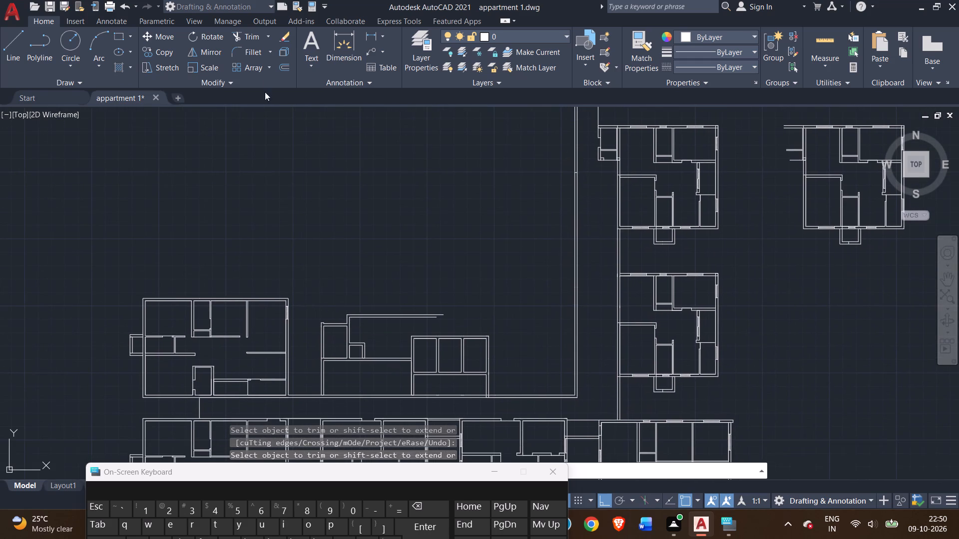
scroll(264, 157, down, 3)
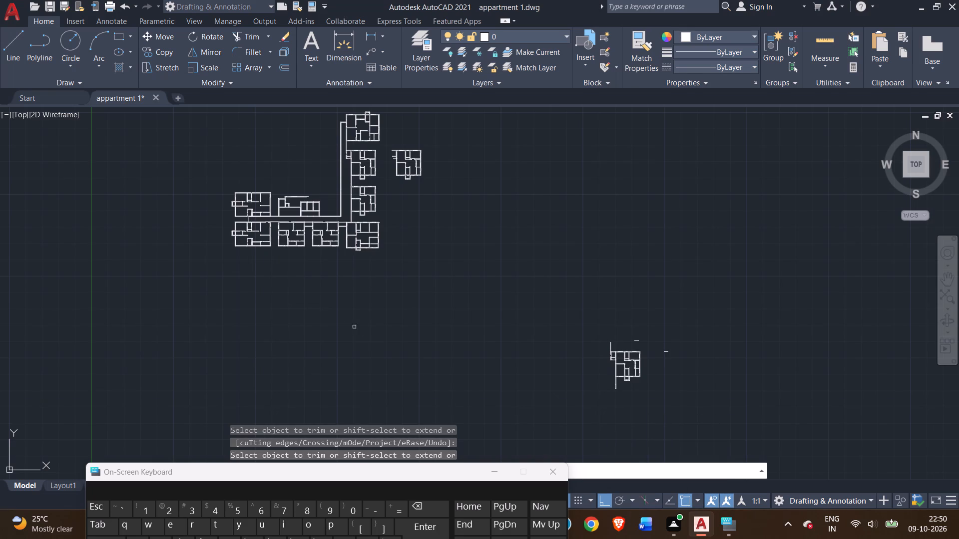
middle_drag(310, 303, 337, 360)
scroll(337, 360, up, 1)
scroll(259, 188, up, 1)
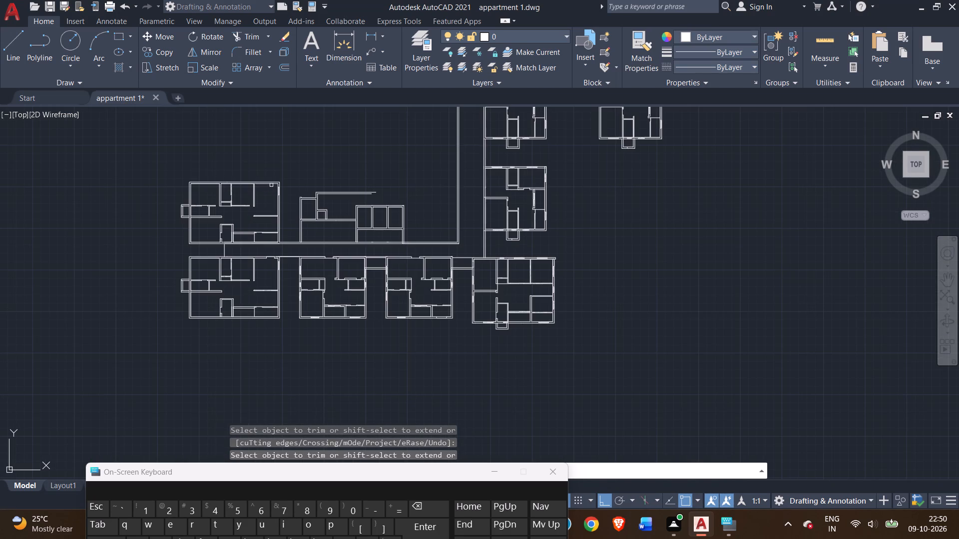
right_click(310, 162)
click(329, 166)
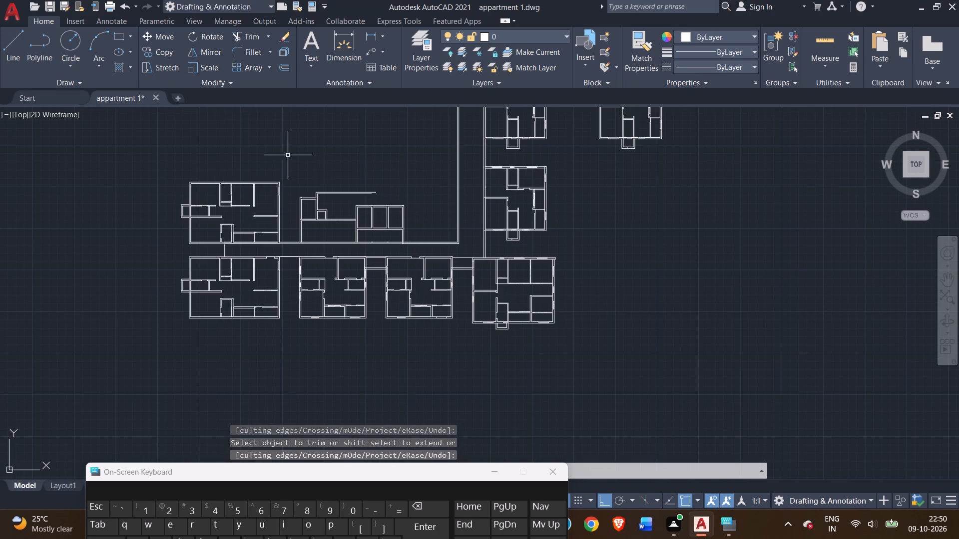
middle_drag(273, 146, 231, 179)
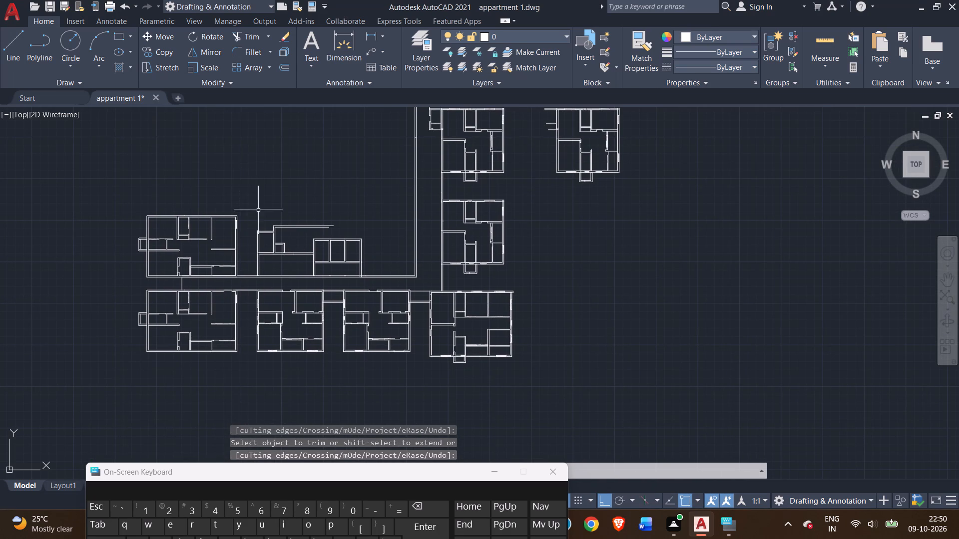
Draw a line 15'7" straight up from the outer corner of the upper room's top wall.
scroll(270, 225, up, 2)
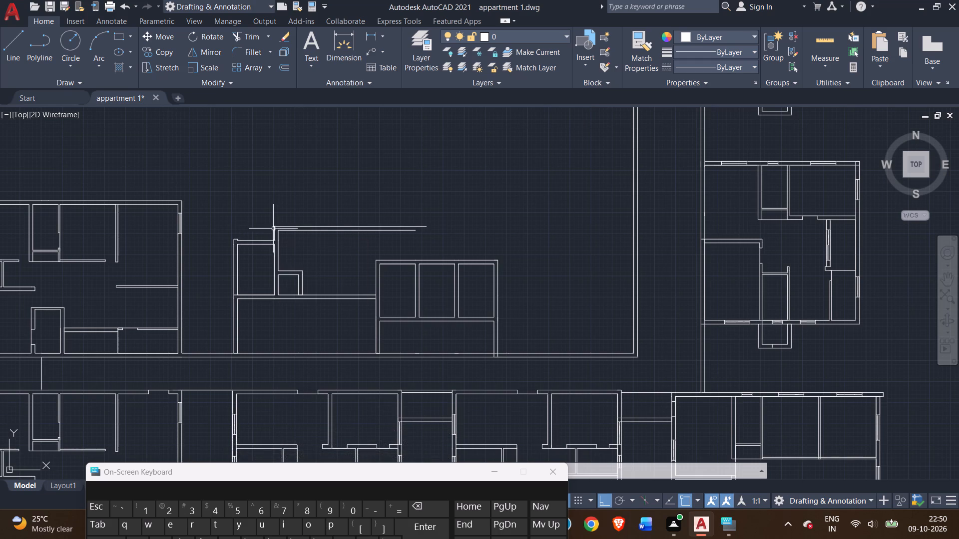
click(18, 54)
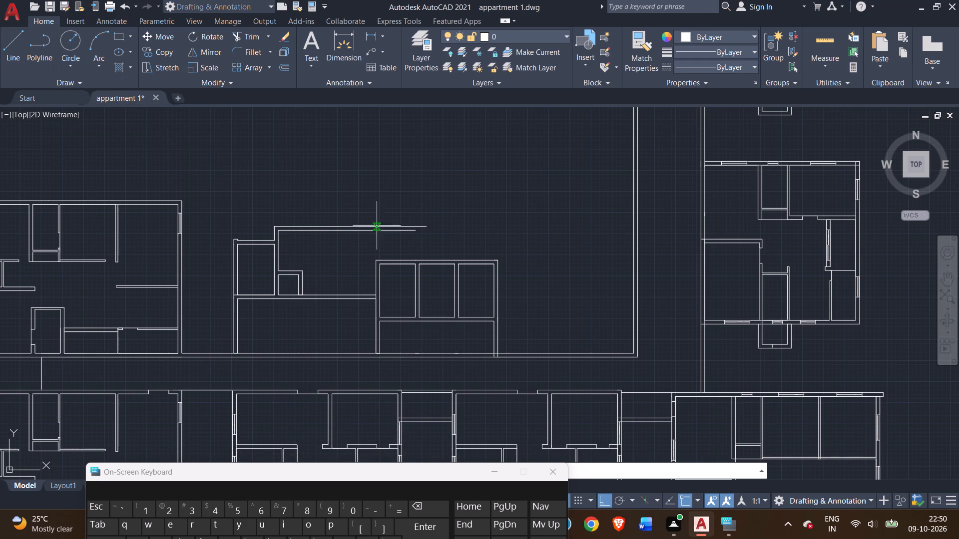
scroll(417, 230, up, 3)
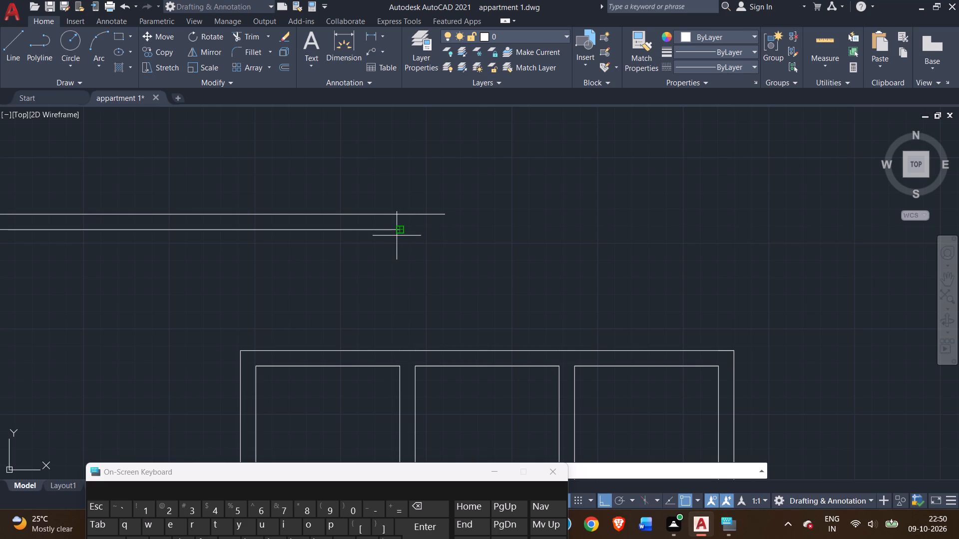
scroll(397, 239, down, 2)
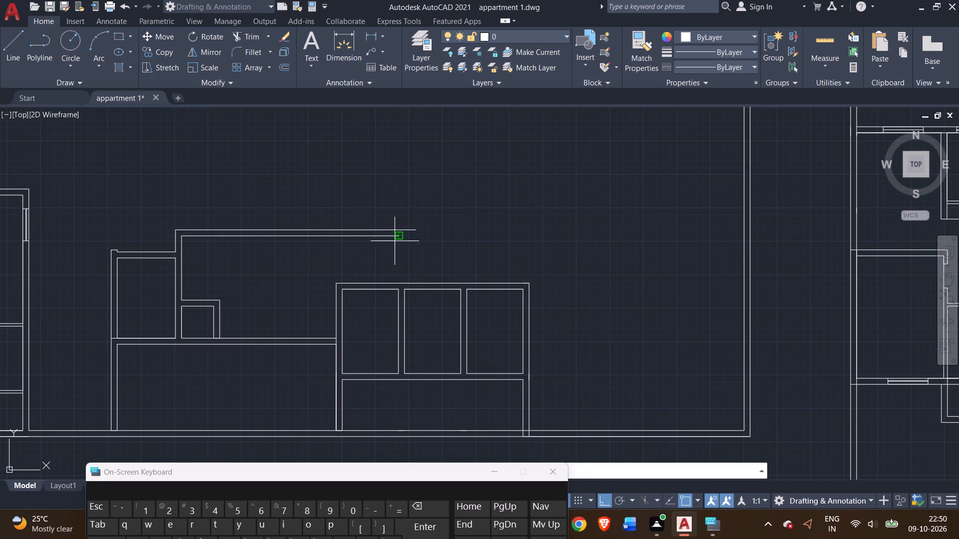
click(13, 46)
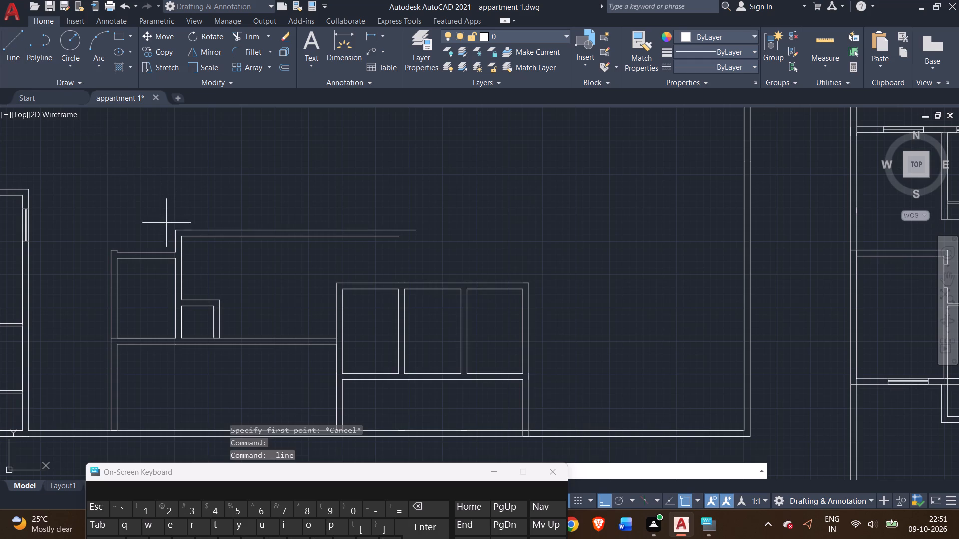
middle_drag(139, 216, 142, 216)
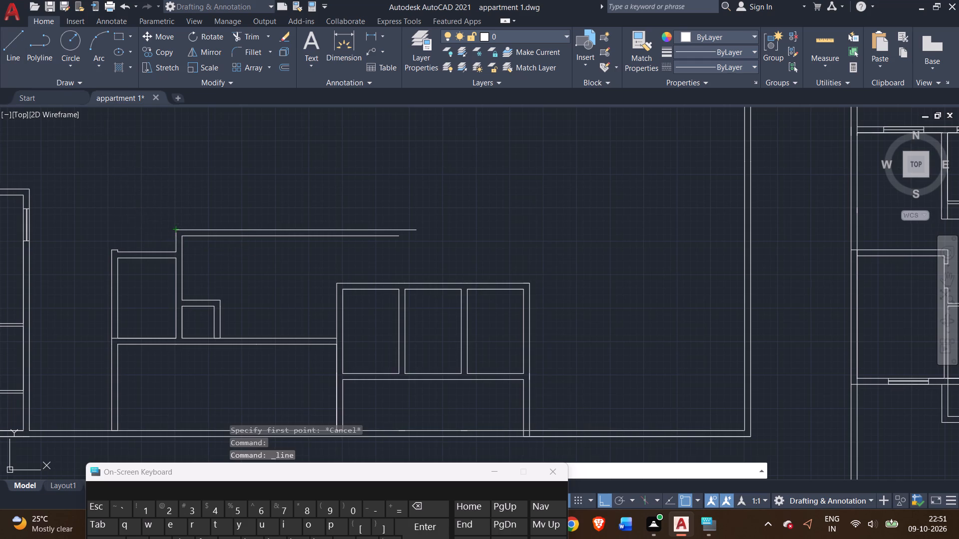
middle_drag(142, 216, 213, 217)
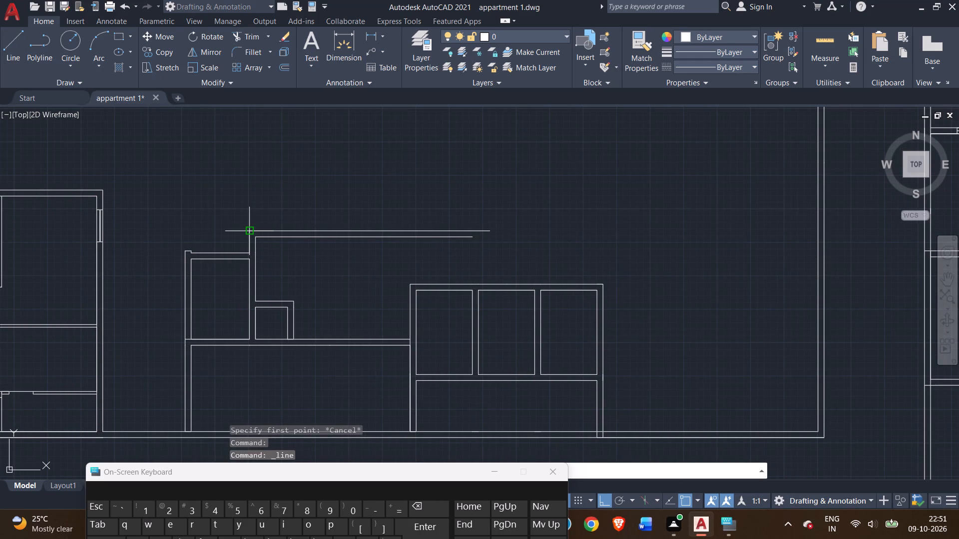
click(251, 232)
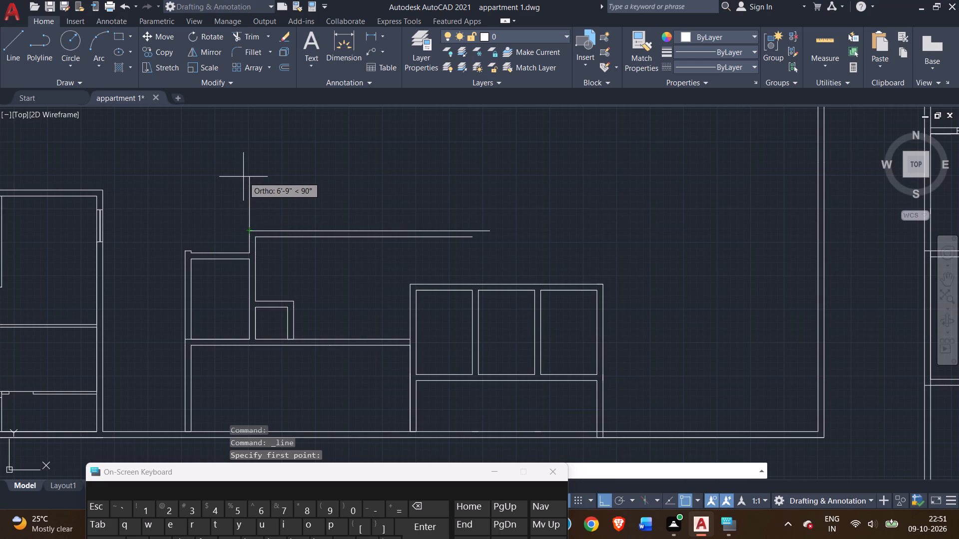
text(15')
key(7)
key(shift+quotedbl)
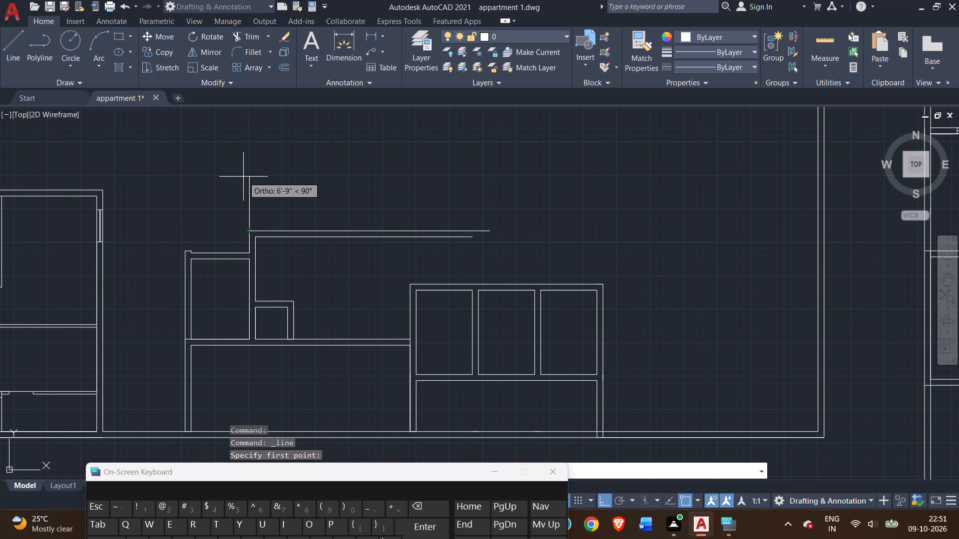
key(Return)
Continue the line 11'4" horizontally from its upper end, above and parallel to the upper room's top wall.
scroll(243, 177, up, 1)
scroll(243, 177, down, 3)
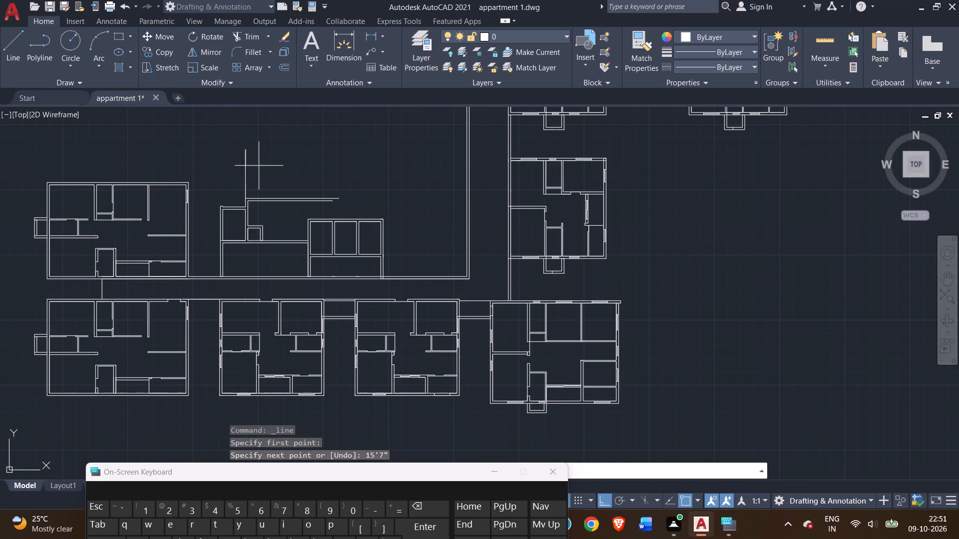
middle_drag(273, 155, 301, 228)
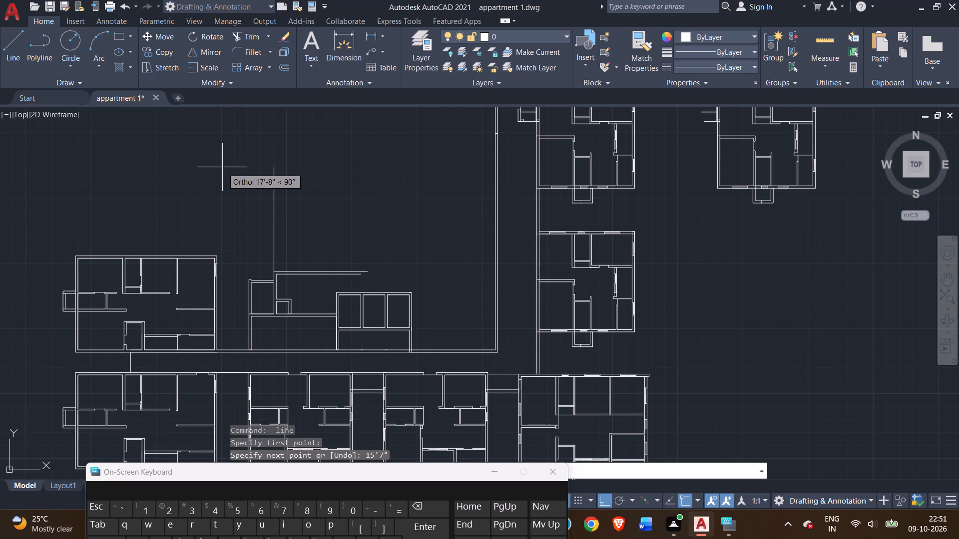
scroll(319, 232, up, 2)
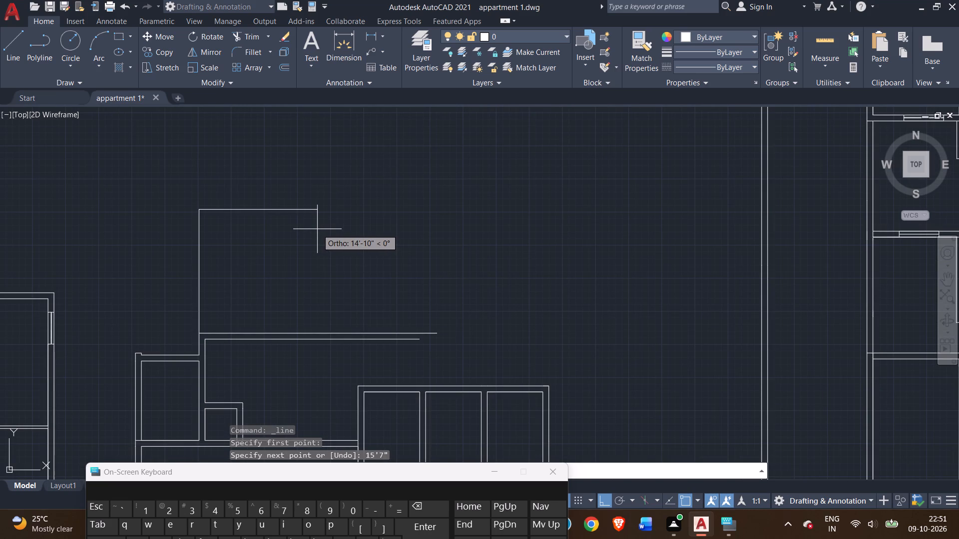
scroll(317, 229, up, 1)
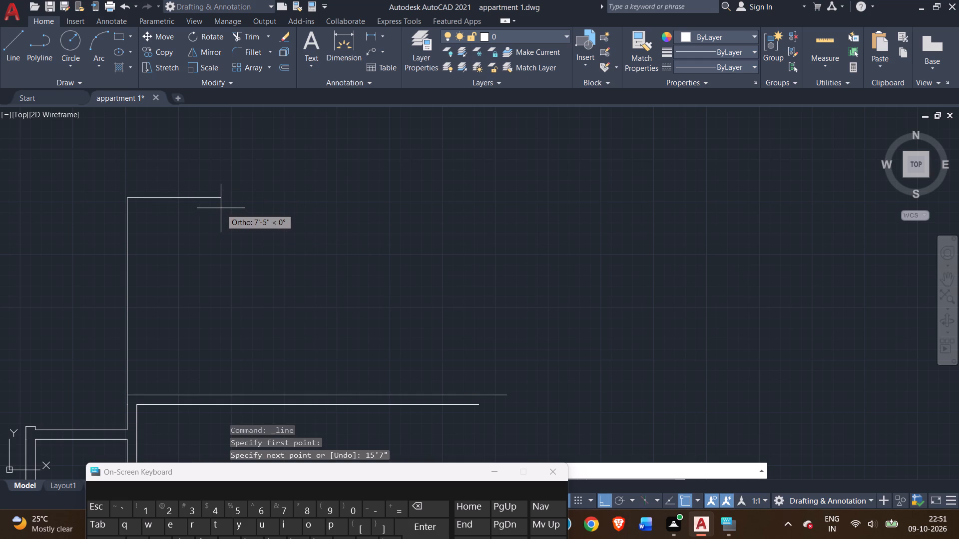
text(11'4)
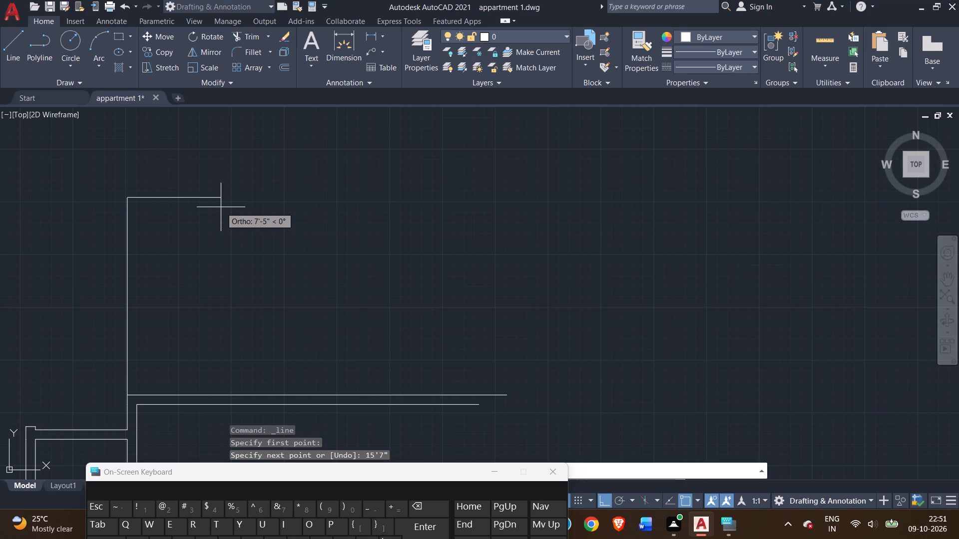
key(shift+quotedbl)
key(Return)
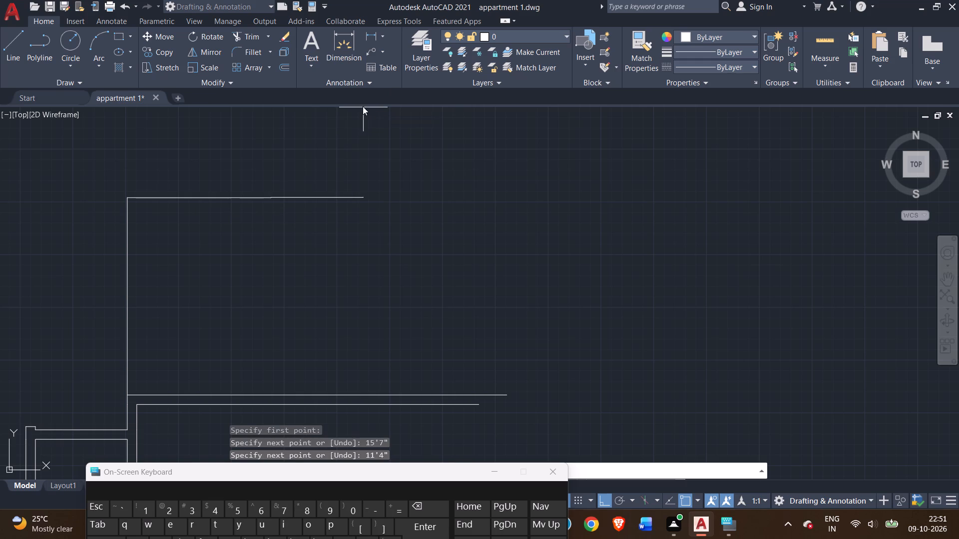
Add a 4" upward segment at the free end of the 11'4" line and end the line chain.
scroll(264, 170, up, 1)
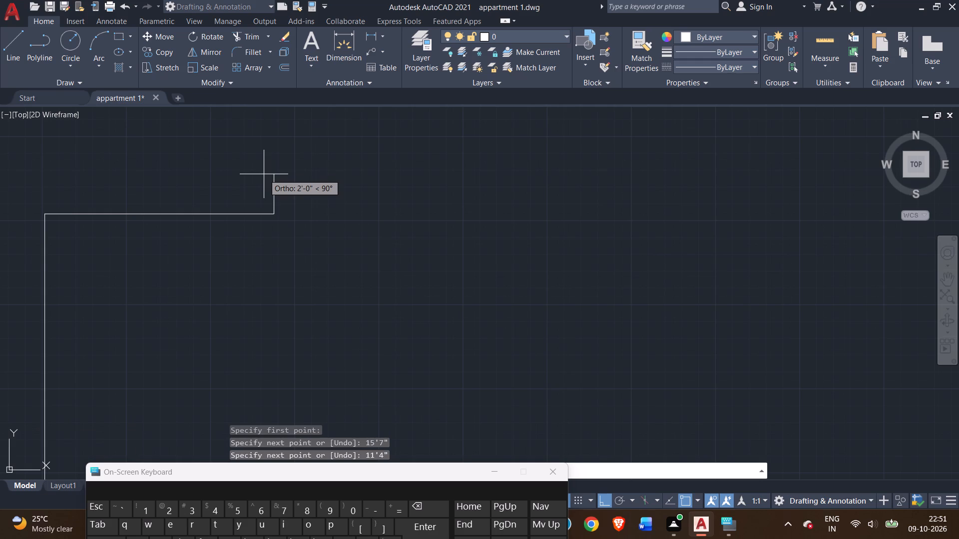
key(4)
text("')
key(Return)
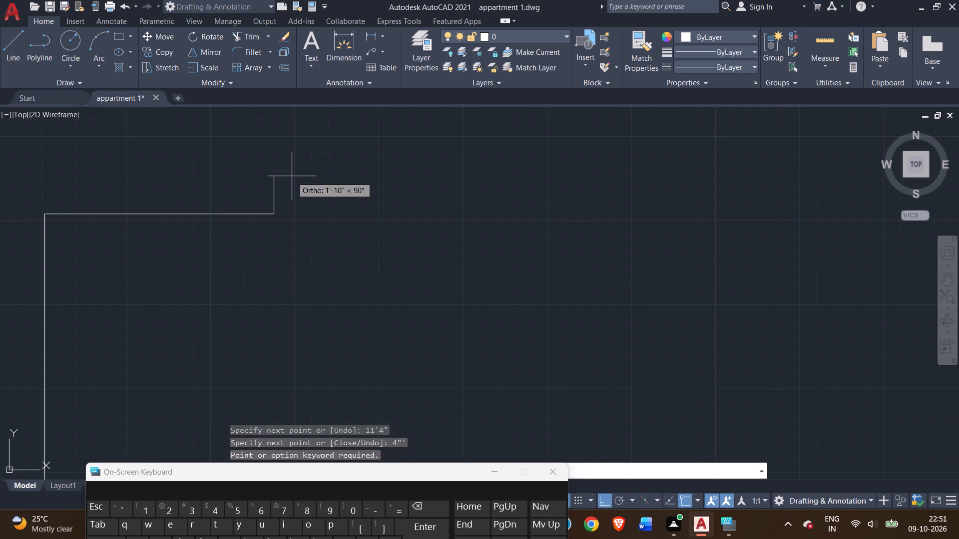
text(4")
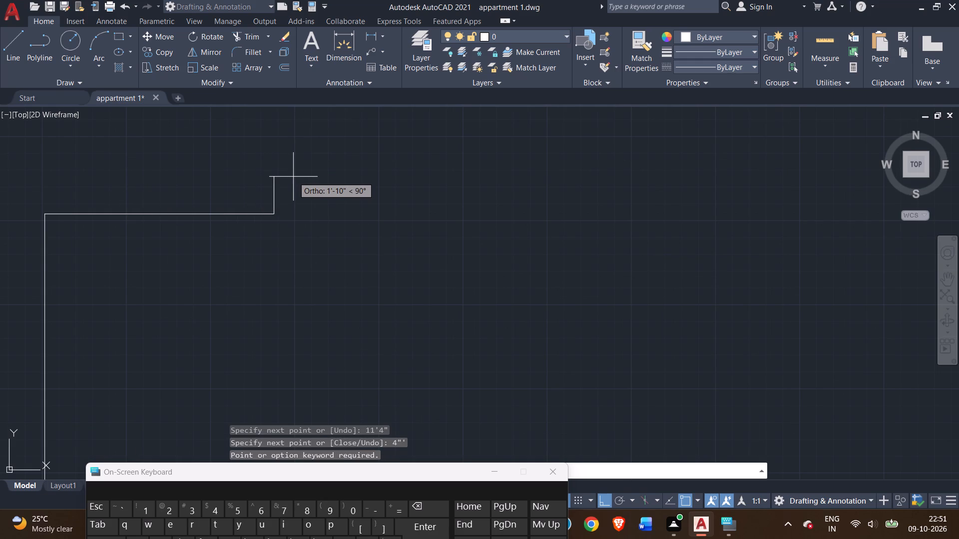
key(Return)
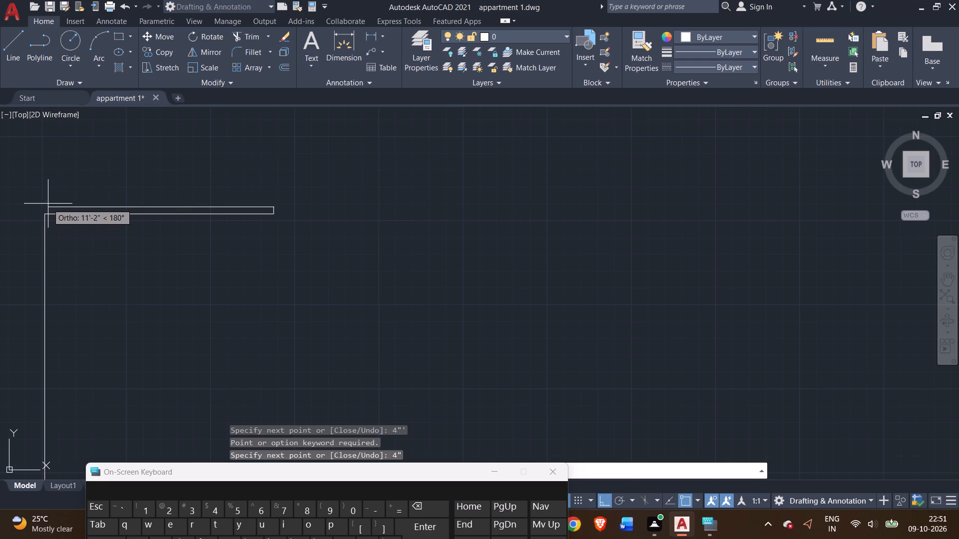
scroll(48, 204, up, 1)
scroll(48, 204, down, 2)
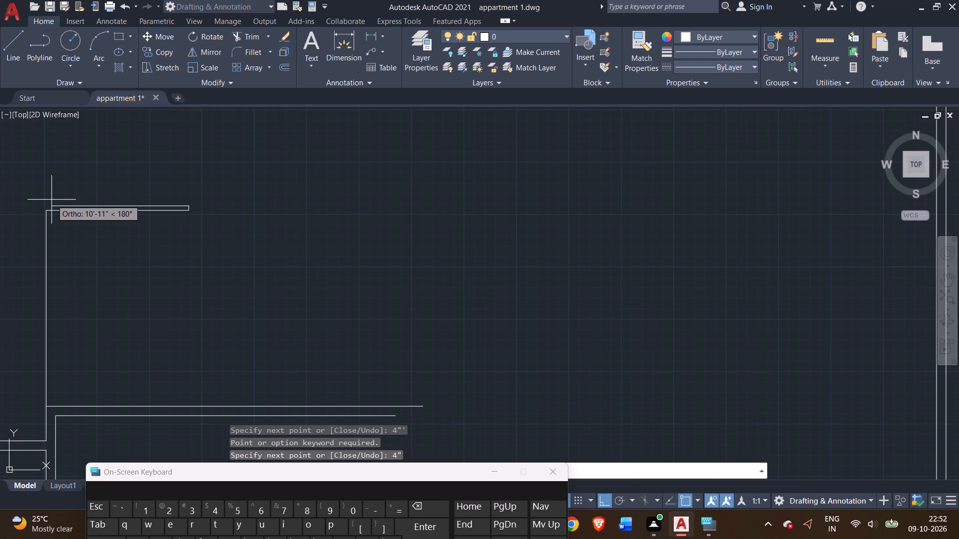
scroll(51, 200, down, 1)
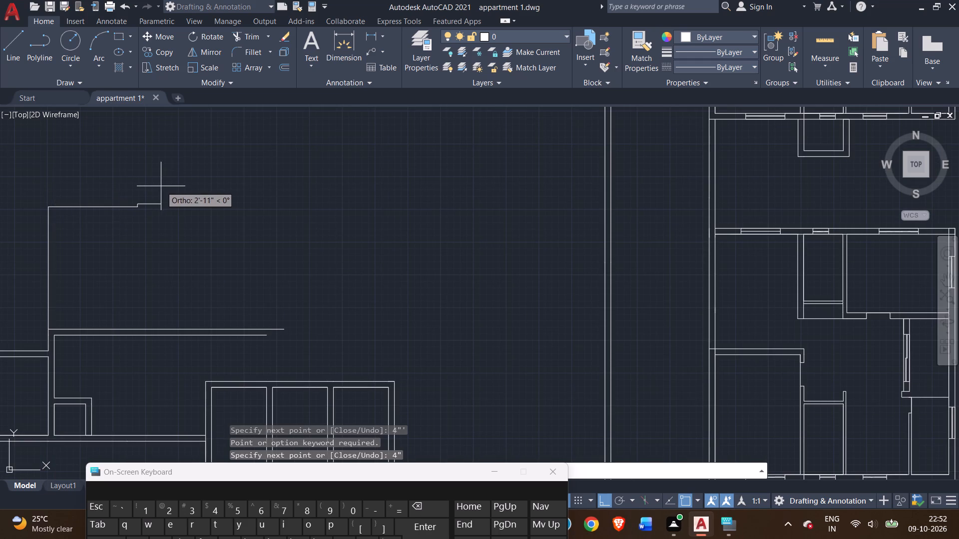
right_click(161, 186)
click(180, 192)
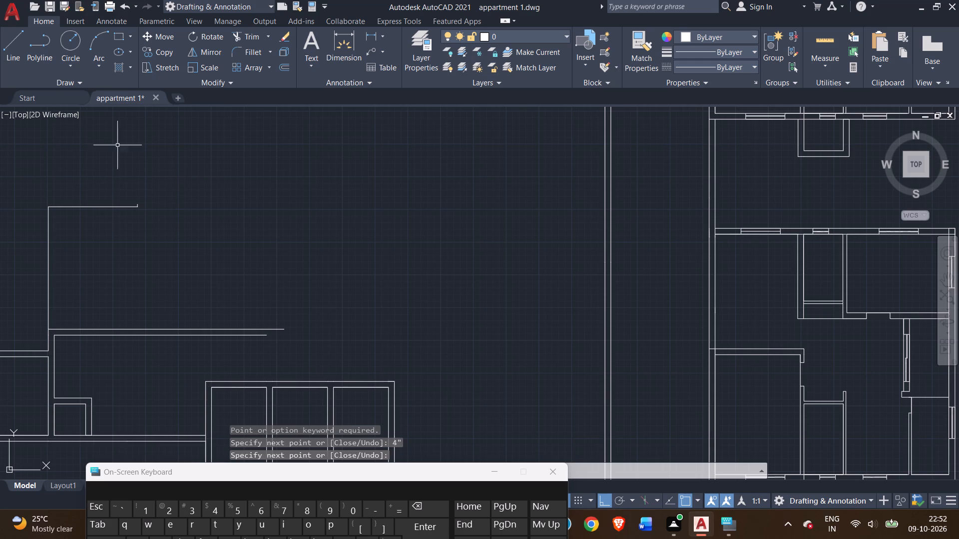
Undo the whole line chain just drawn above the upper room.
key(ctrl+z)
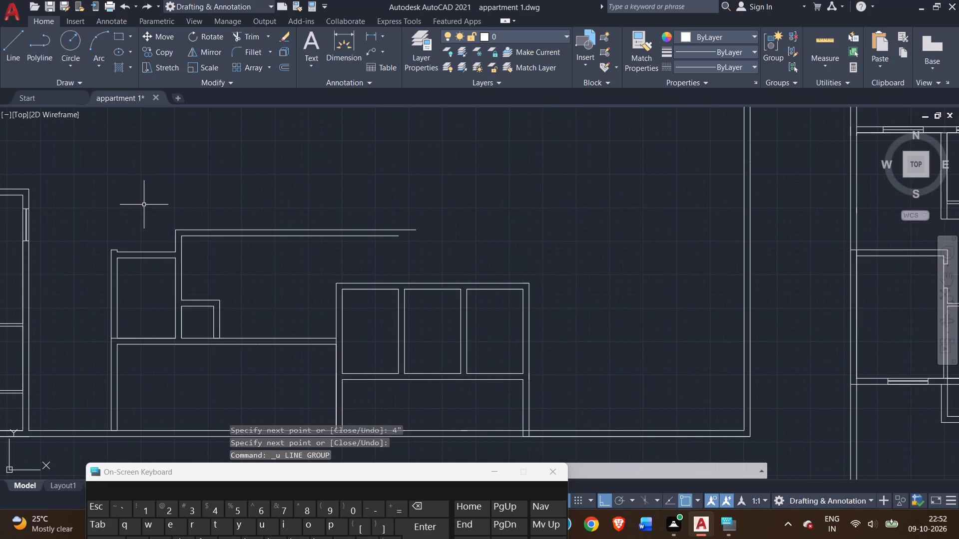
Draw a line from the inner corner of the upper room's top wall up through the wall's thickness, continuing 15'7" straight up.
scroll(137, 212, down, 2)
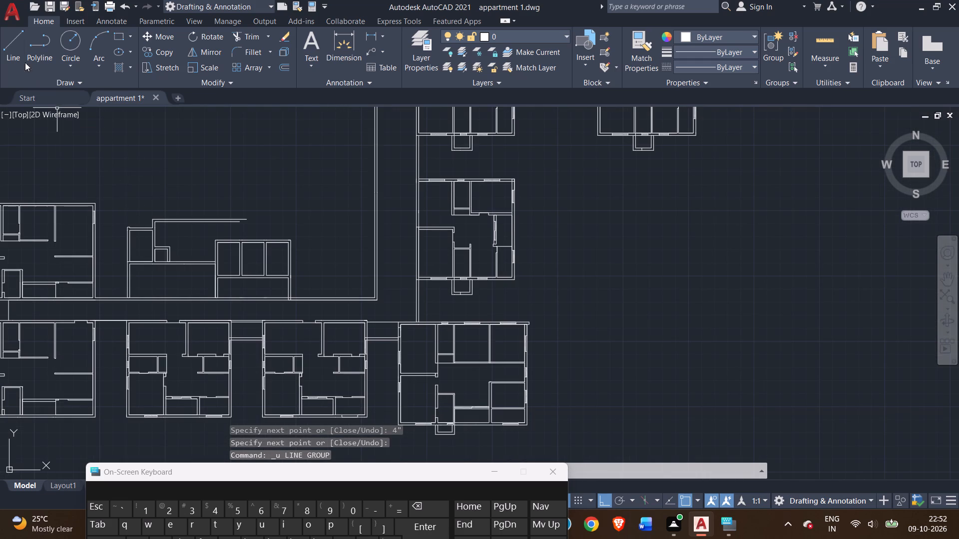
click(2, 46)
scroll(147, 218, up, 3)
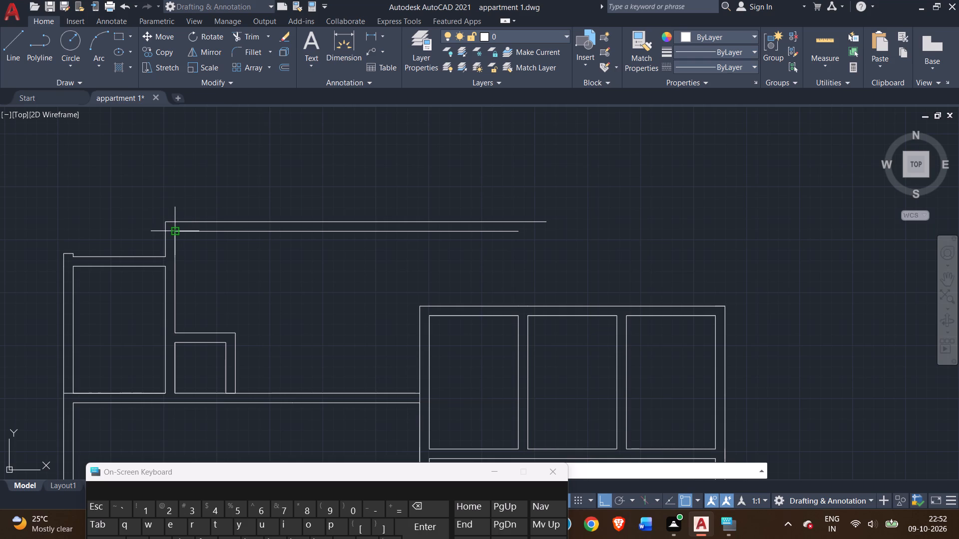
click(175, 234)
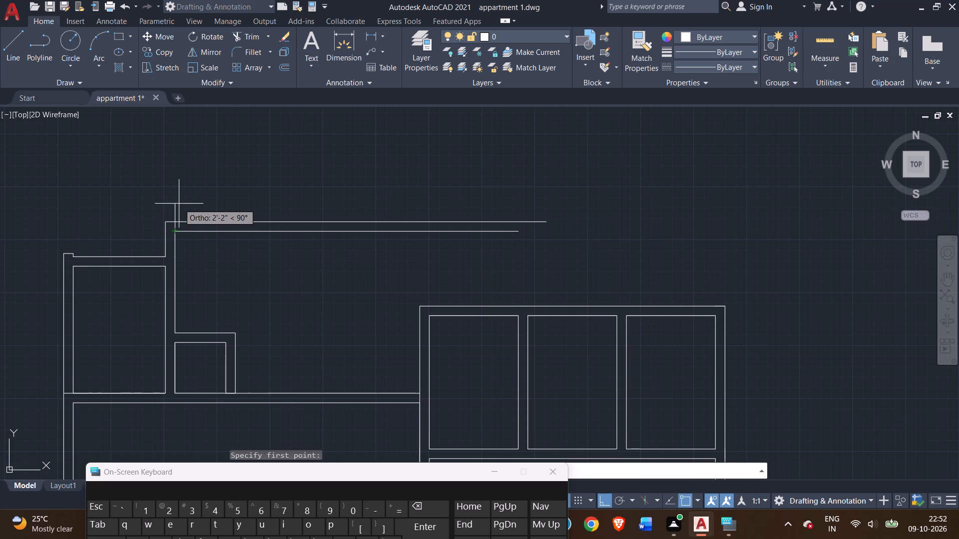
scroll(186, 122, down, 2)
scroll(182, 167, up, 4)
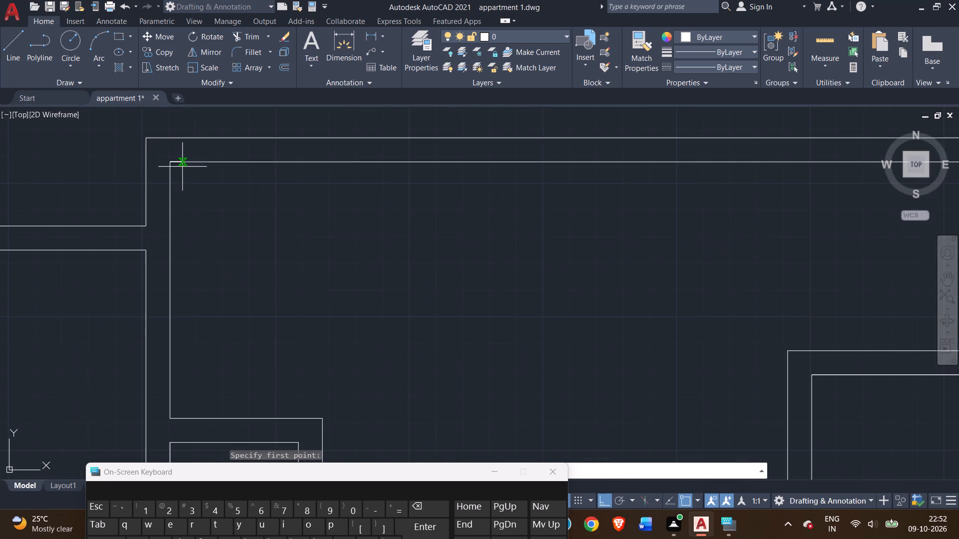
double_click(169, 137)
scroll(184, 113, down, 3)
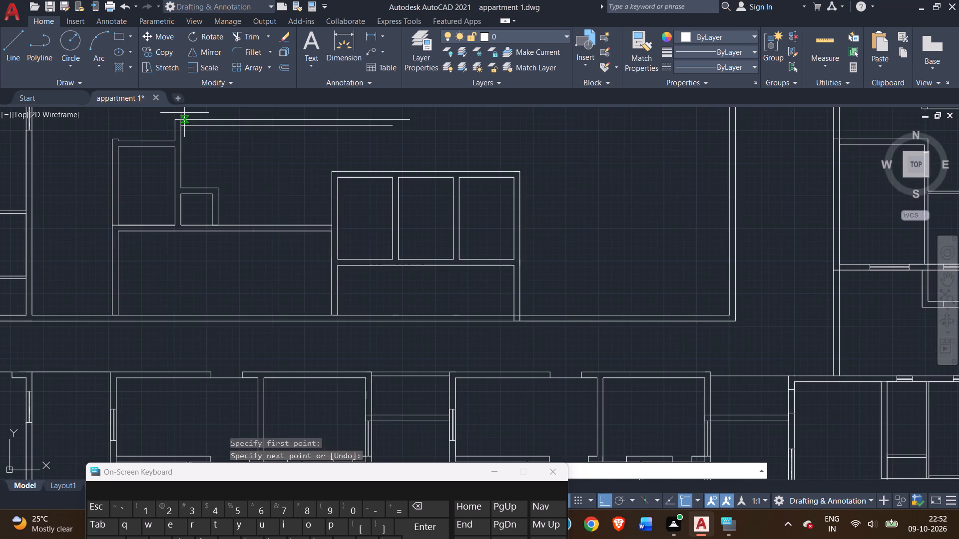
middle_drag(184, 113, 186, 301)
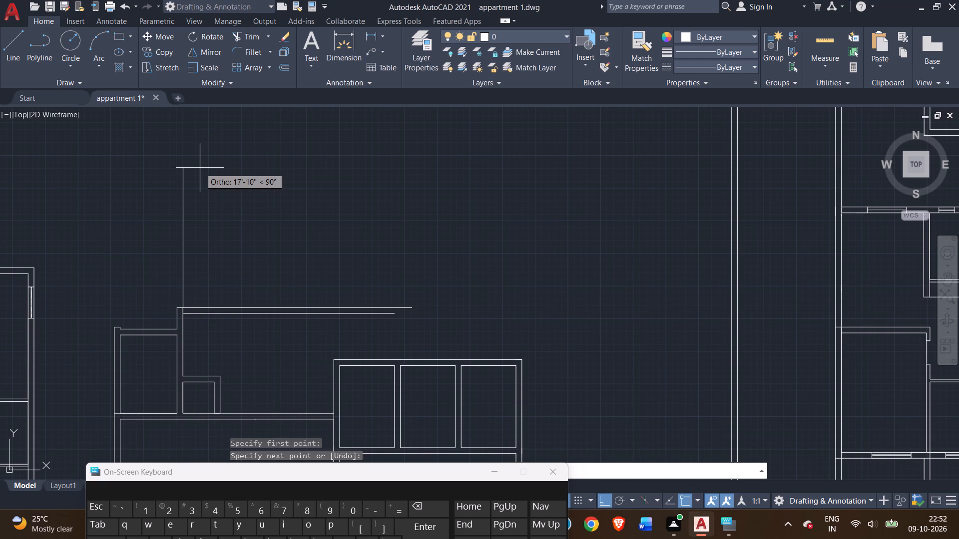
text(15'7")
key(Return)
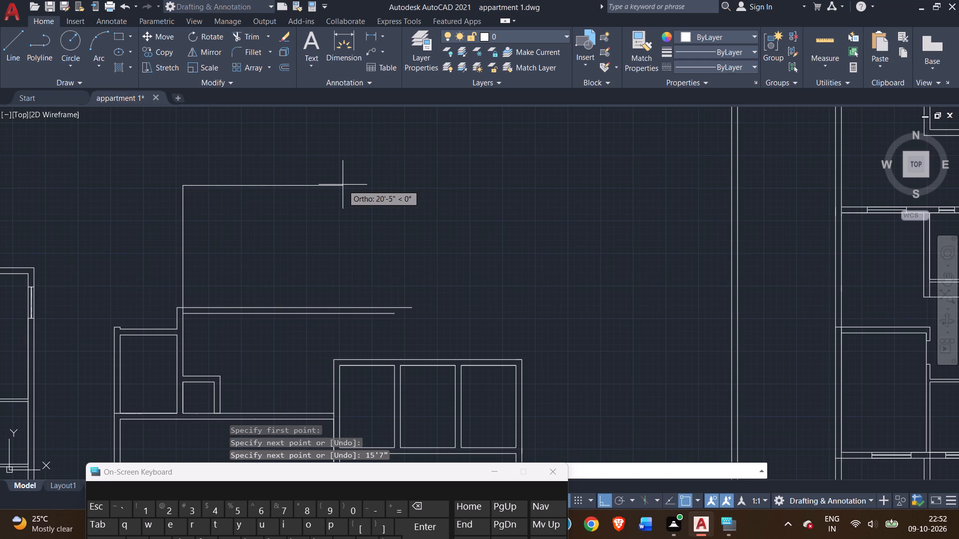
Continue from the 15'7" line's upper end into a closed horizontal wall outline 11'4" long and 4" thick, and end the chain.
text(11'4)
key(shift+quotedbl)
key(Return)
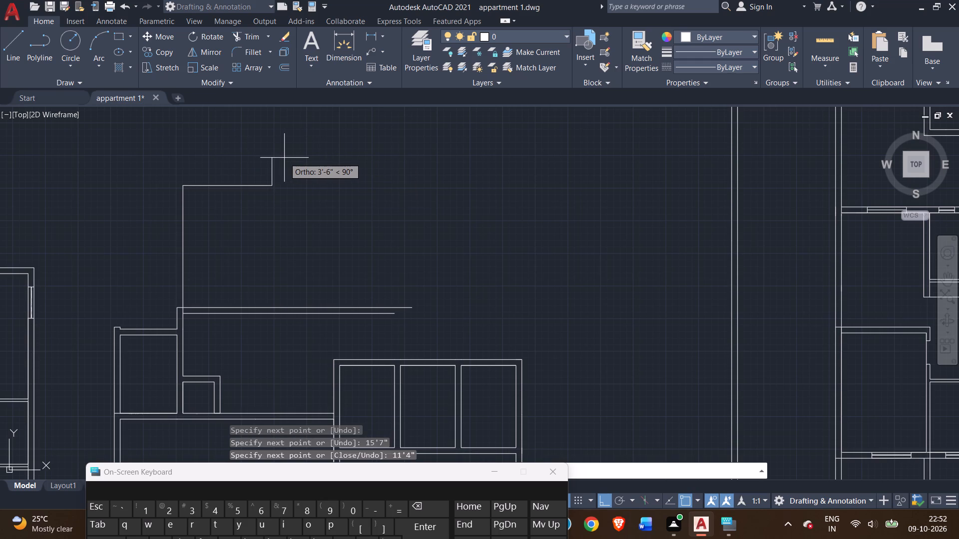
key(4)
key(shift+quotedbl)
key(Return)
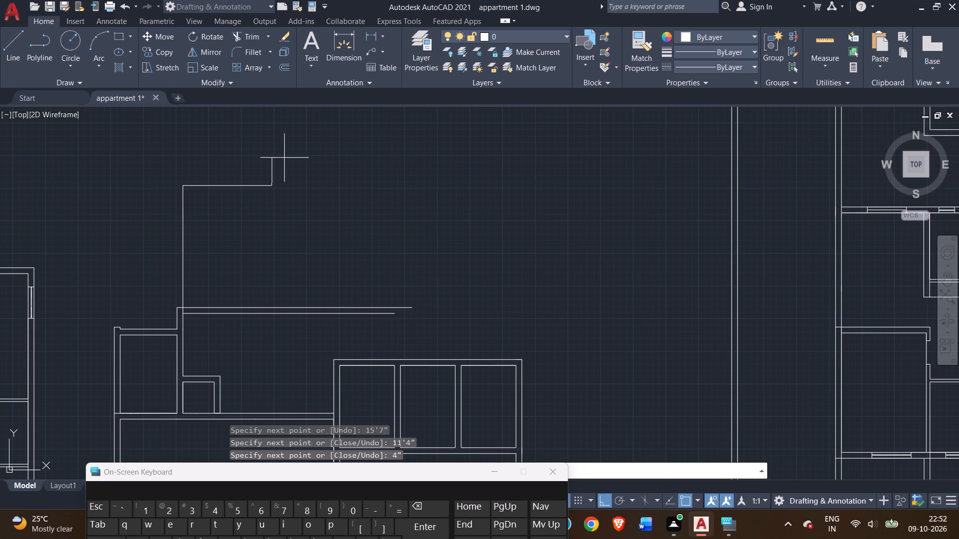
scroll(183, 174, up, 2)
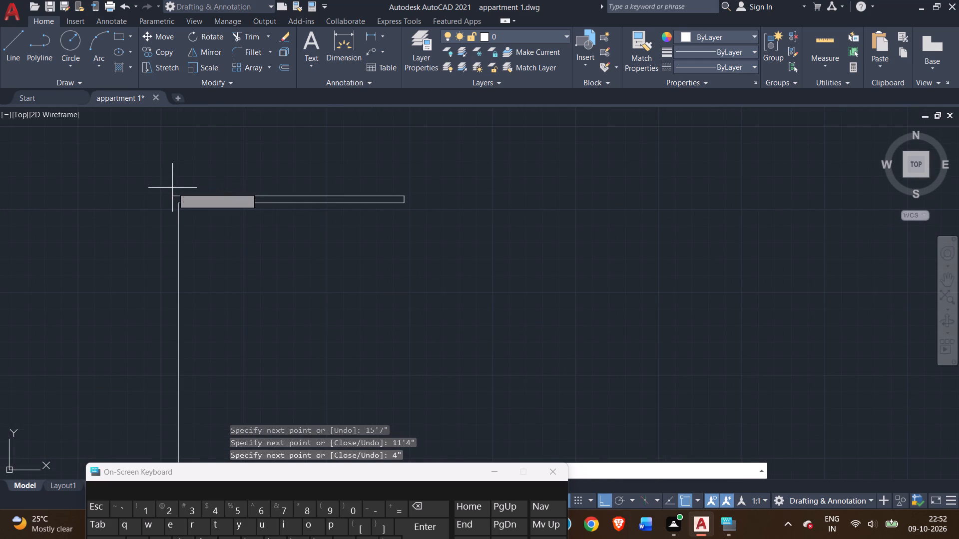
scroll(179, 196, up, 2)
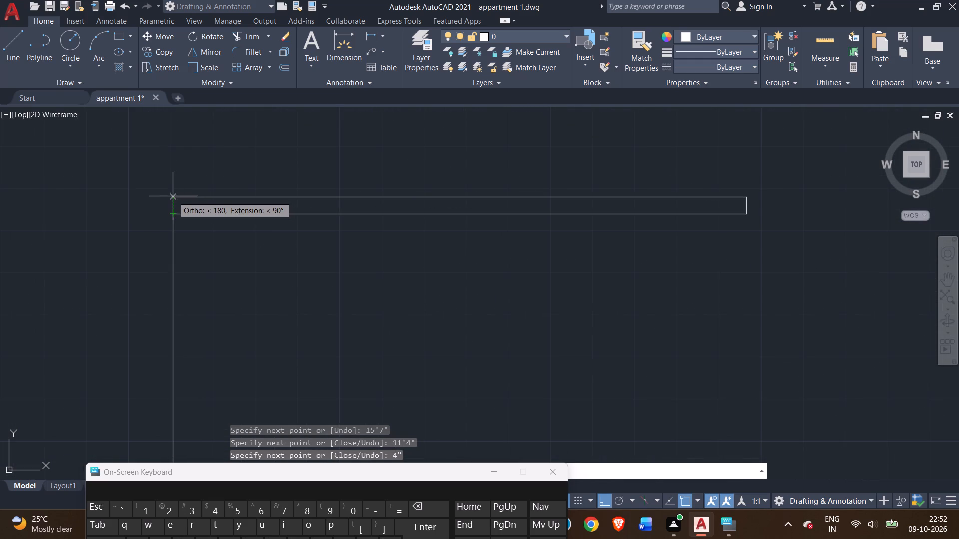
click(173, 196)
click(174, 213)
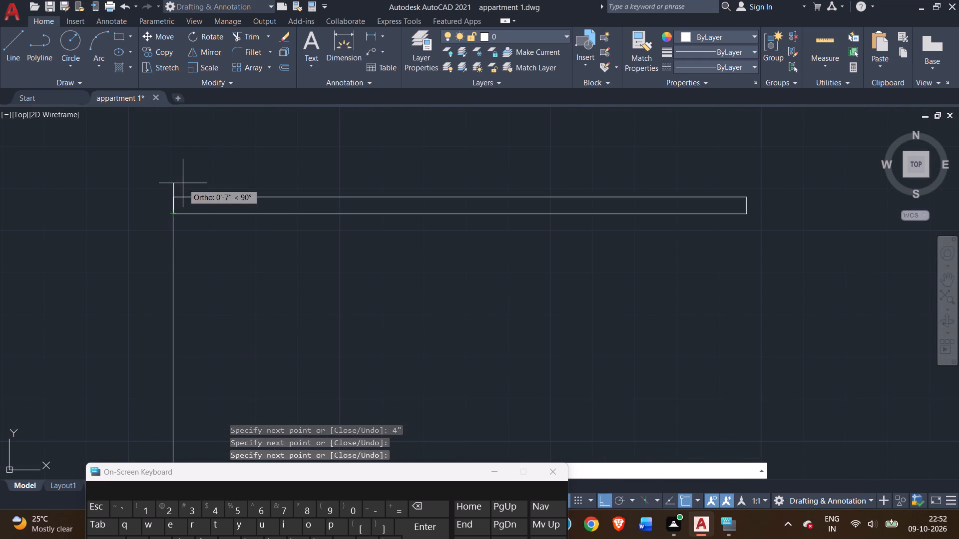
right_click(183, 183)
click(207, 188)
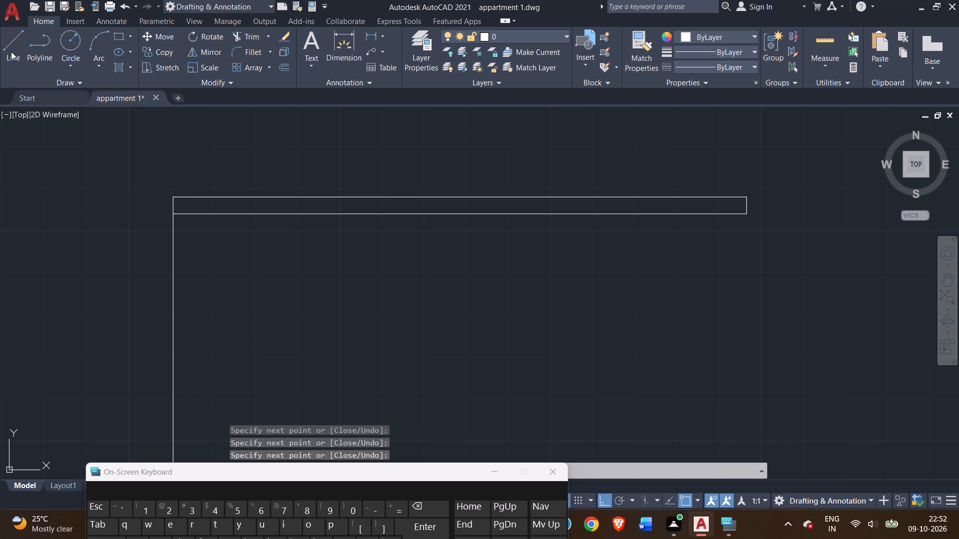
Start a new line straight up from the 4" wall's upper corner, above the 15'7" line.
double_click(14, 46)
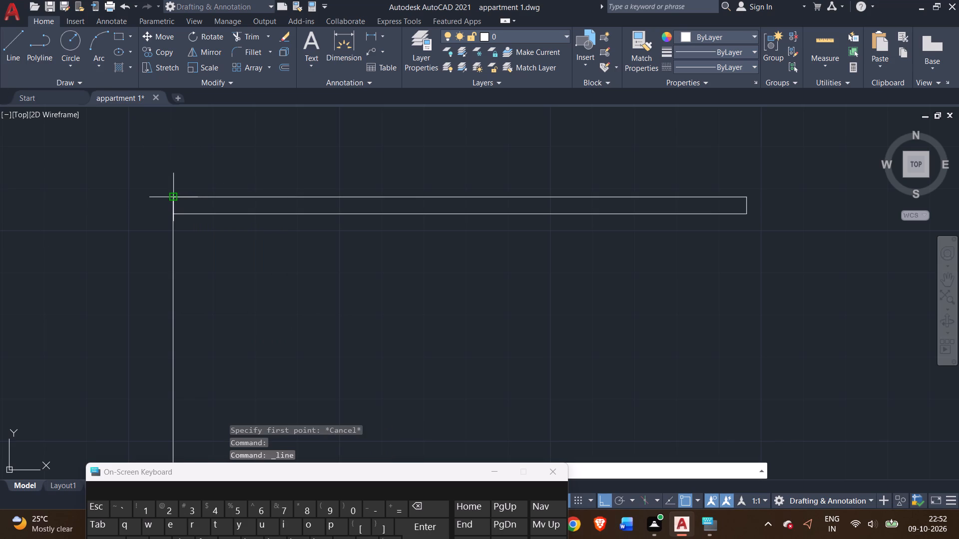
click(175, 198)
scroll(190, 156, down, 3)
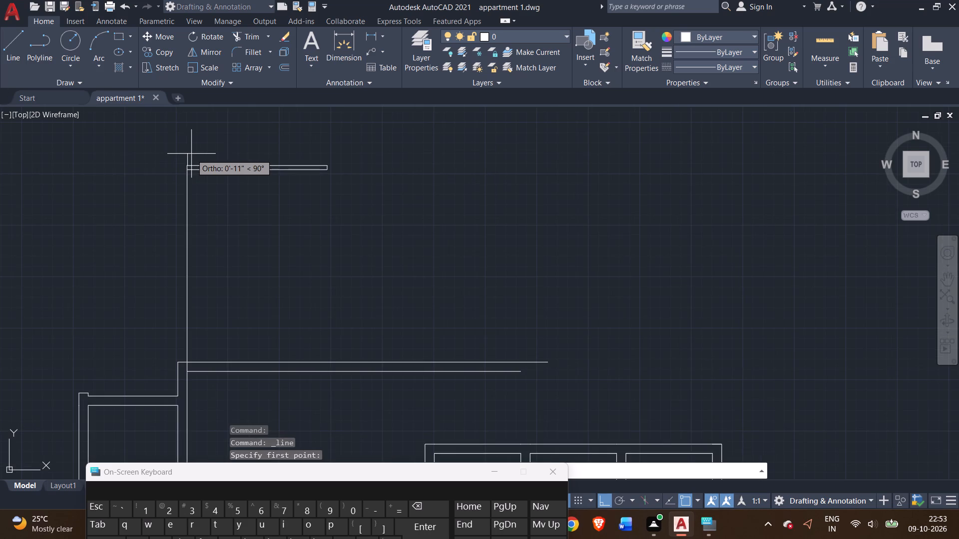
middle_drag(199, 139, 199, 207)
scroll(196, 201, down, 2)
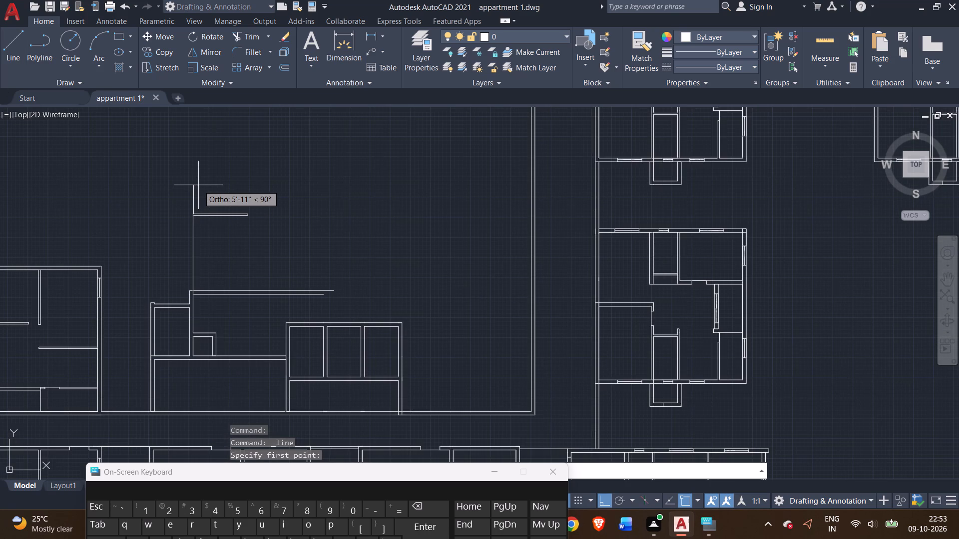
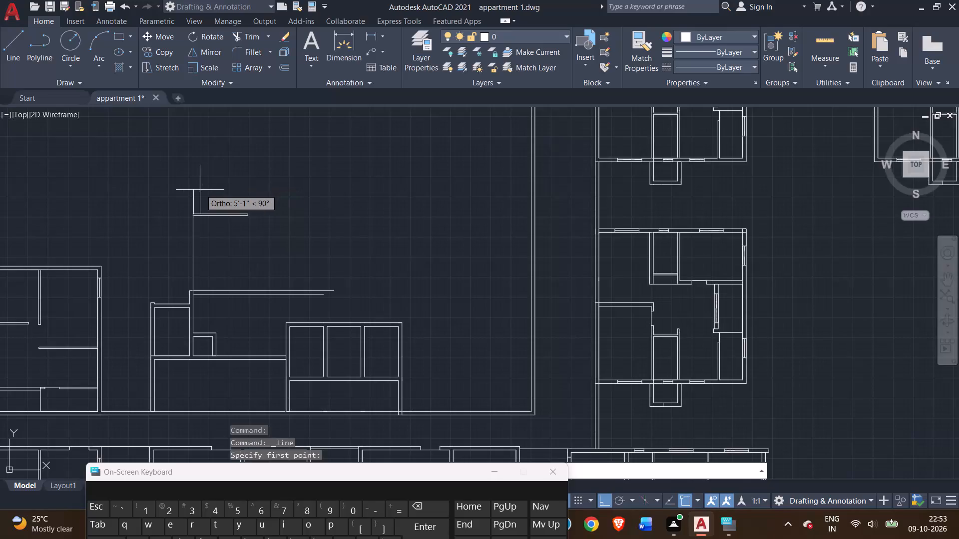
Outline the room above the 4" wall with lines 15' up, 11' to the right, and straight down to the wall's top edge.
scroll(193, 190, up, 1)
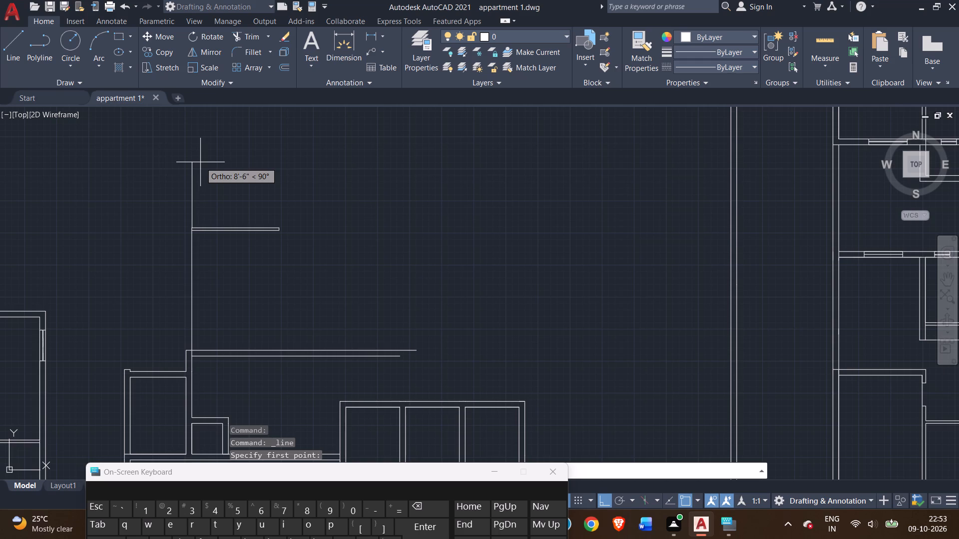
text(15)
key(apostrophe)
key(Return)
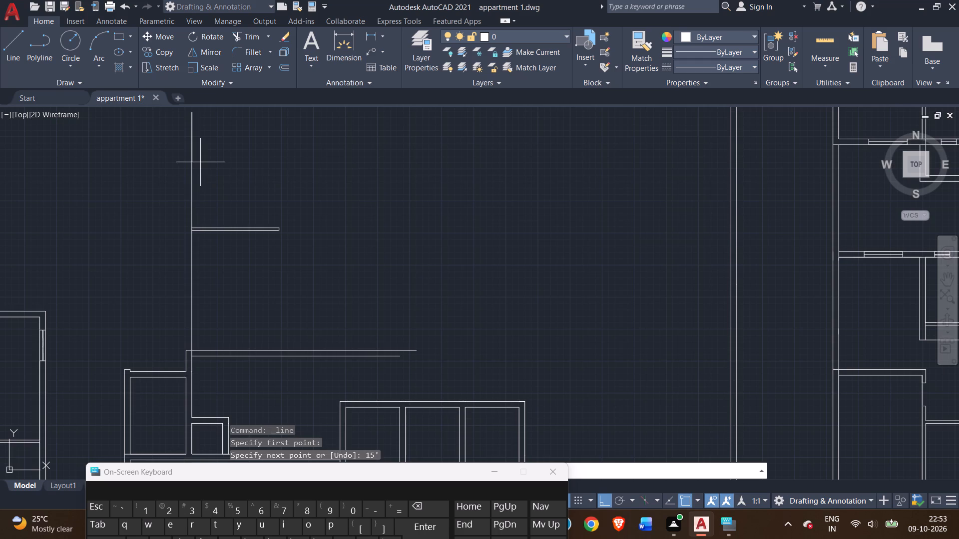
scroll(354, 135, down, 1)
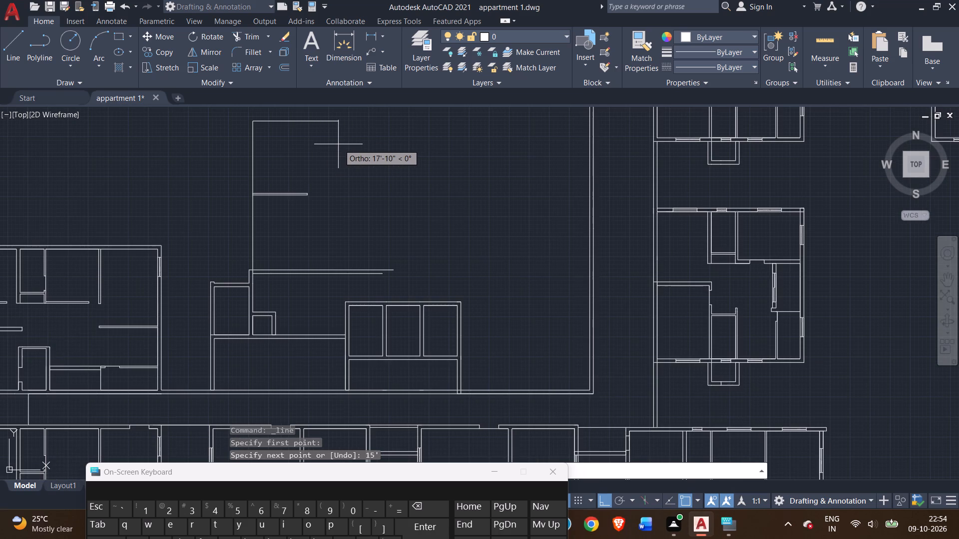
text(11')
key(Return)
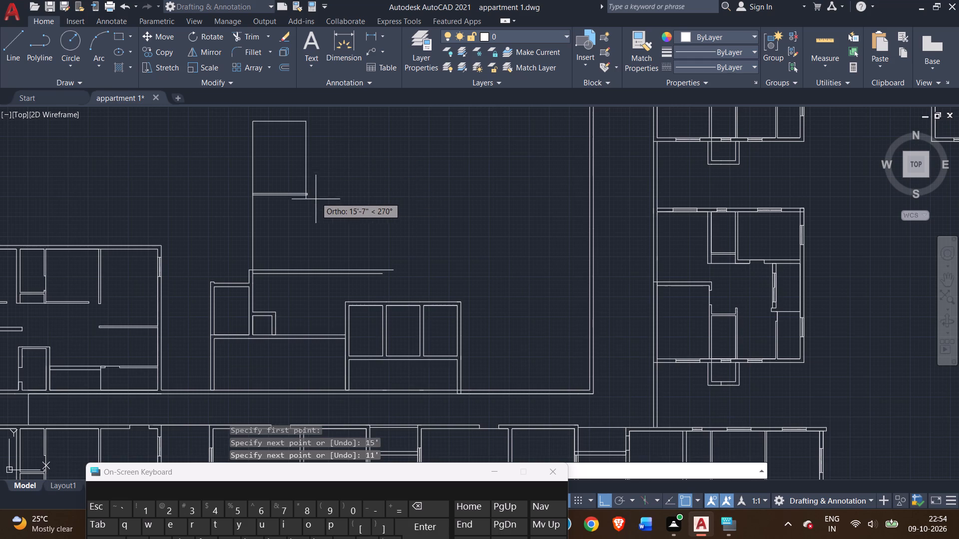
scroll(312, 212, up, 2)
scroll(293, 171, up, 1)
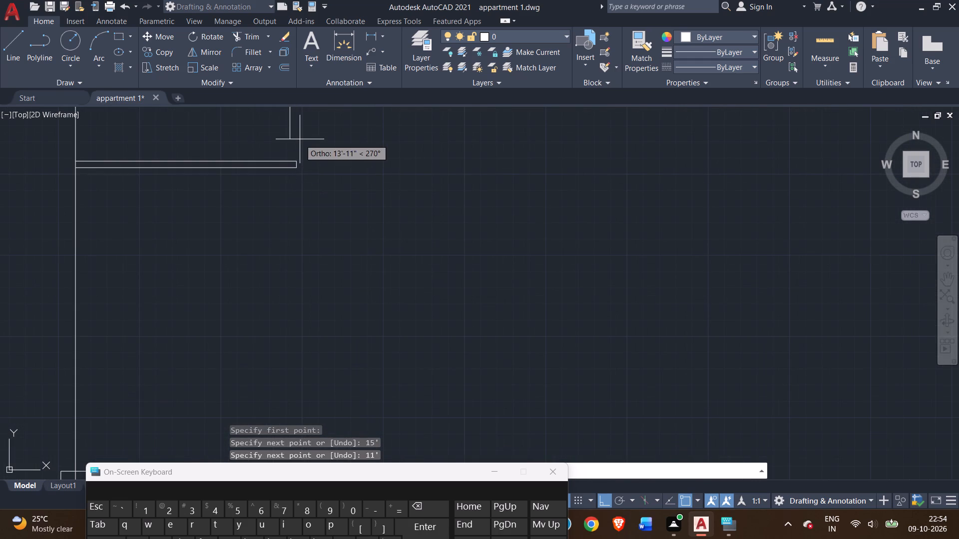
middle_drag(300, 139, 331, 258)
scroll(317, 276, up, 2)
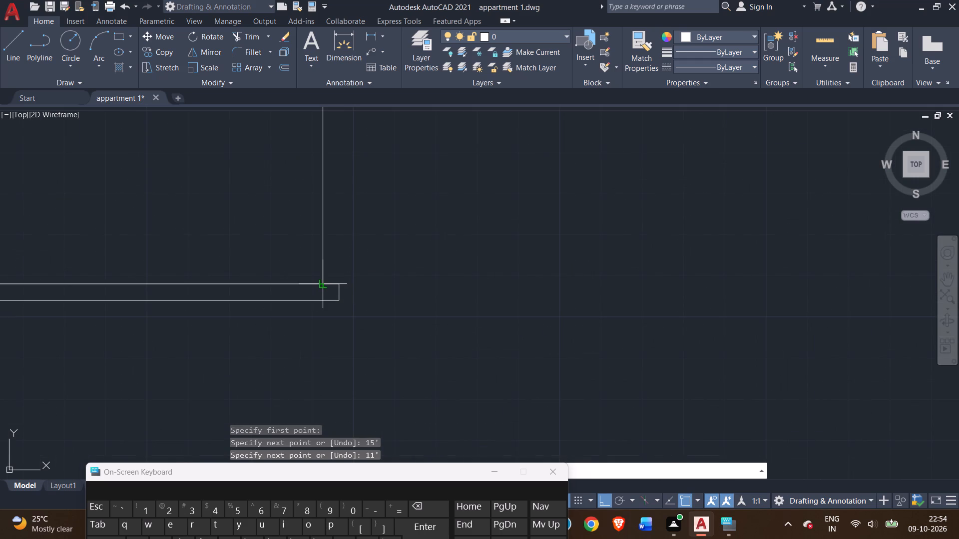
double_click(324, 283)
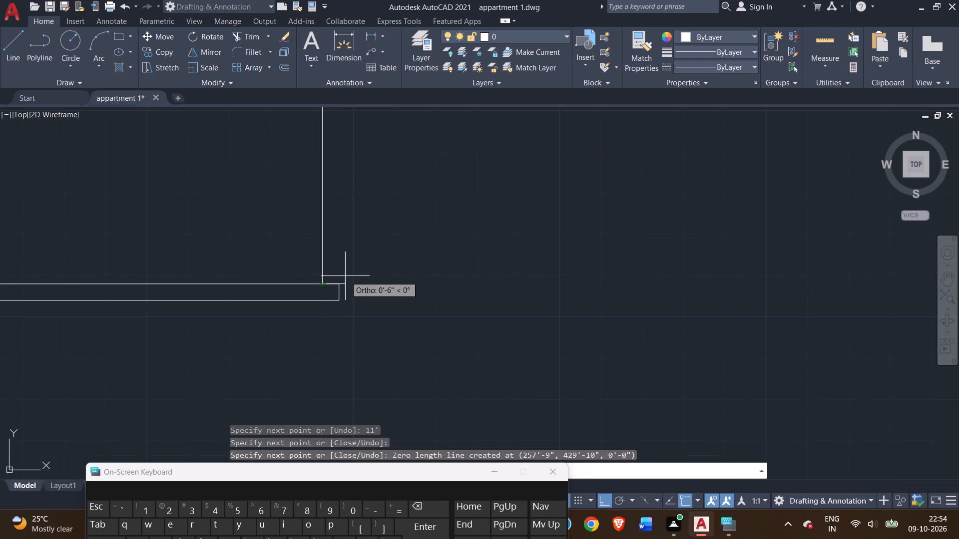
Continue the chain 9" to the right from the room's lower-right corner for the dividing wall's thickness.
key(9)
key(shift+quotedbl)
key(Return)
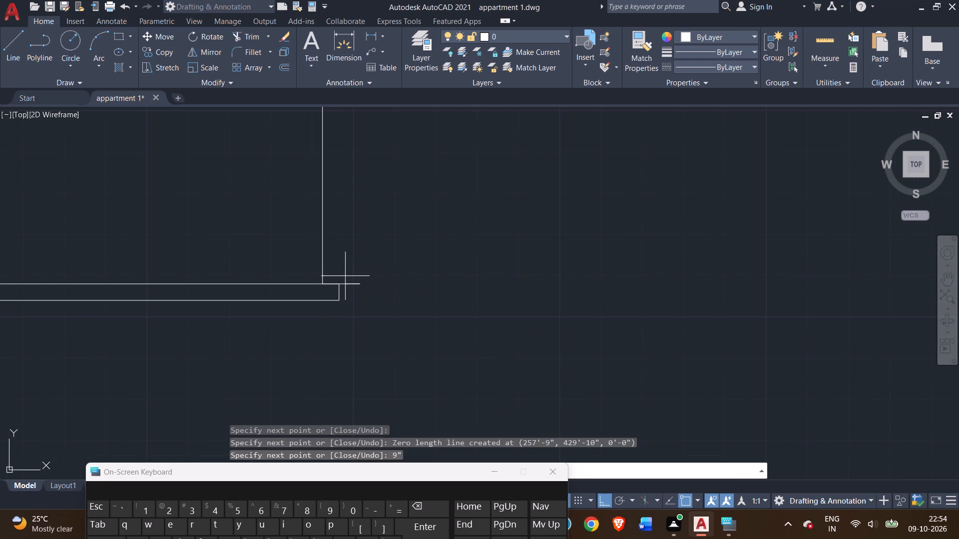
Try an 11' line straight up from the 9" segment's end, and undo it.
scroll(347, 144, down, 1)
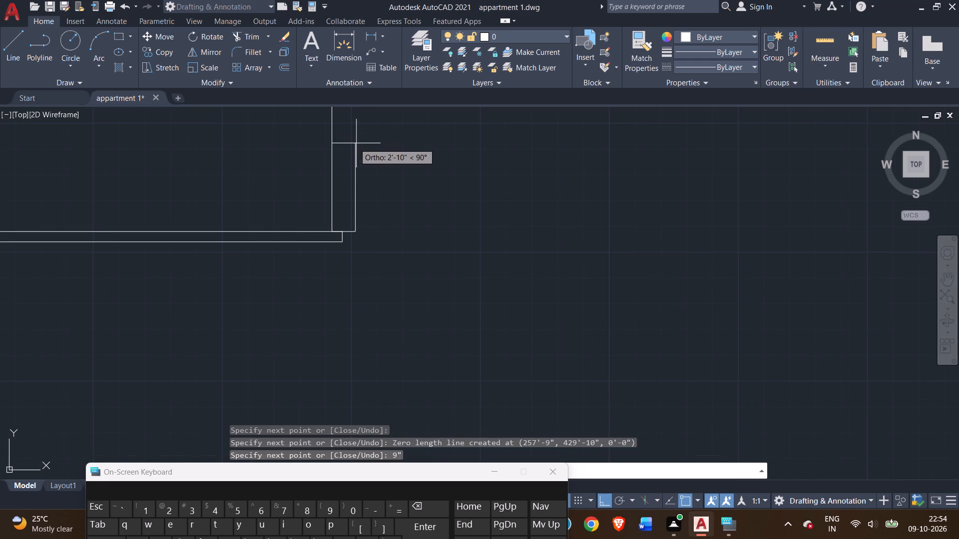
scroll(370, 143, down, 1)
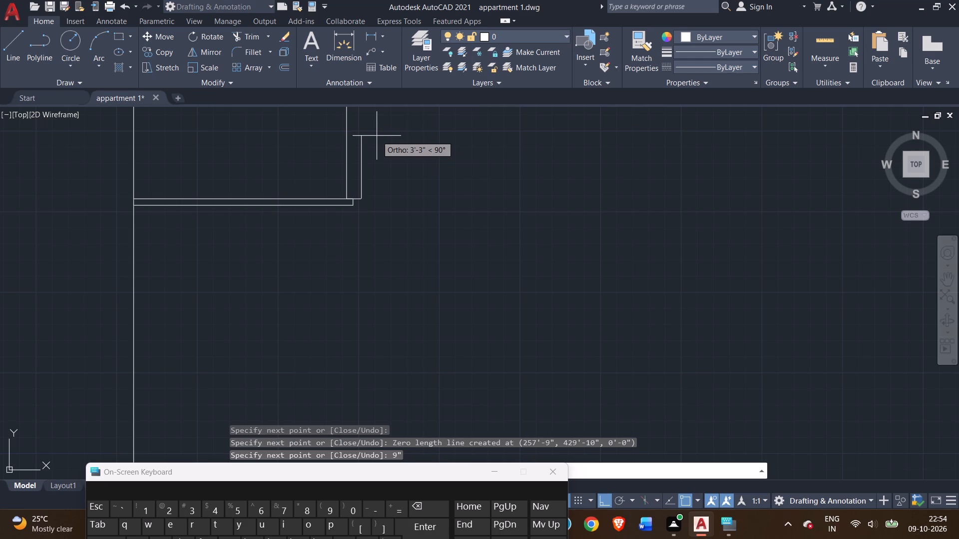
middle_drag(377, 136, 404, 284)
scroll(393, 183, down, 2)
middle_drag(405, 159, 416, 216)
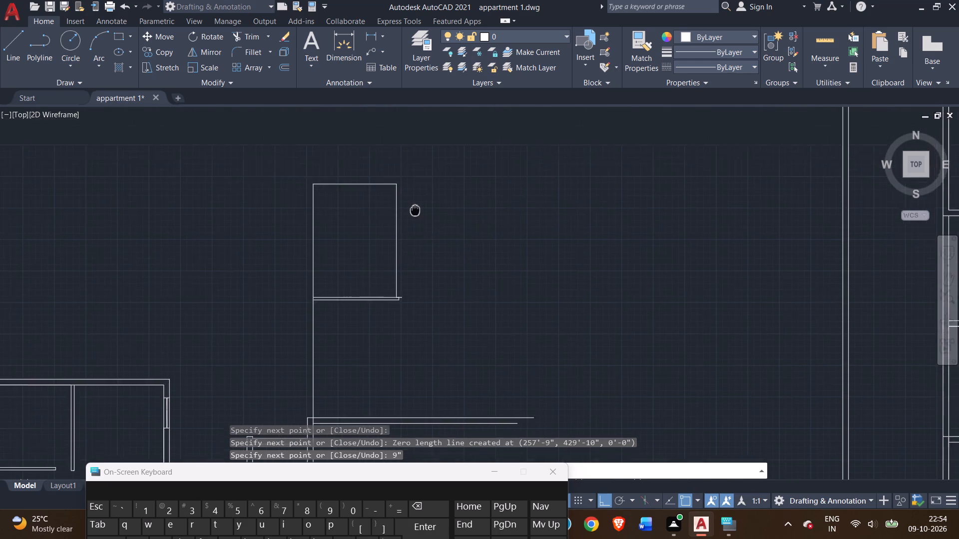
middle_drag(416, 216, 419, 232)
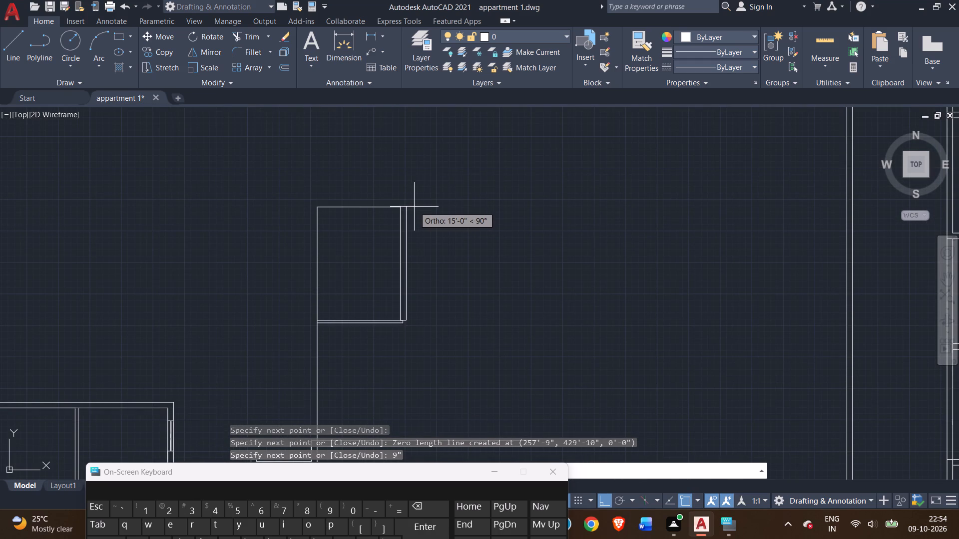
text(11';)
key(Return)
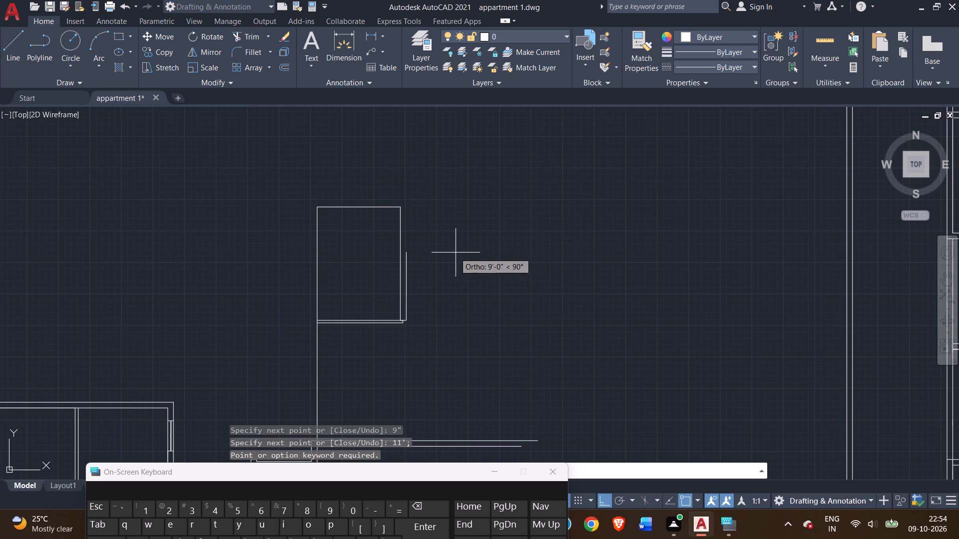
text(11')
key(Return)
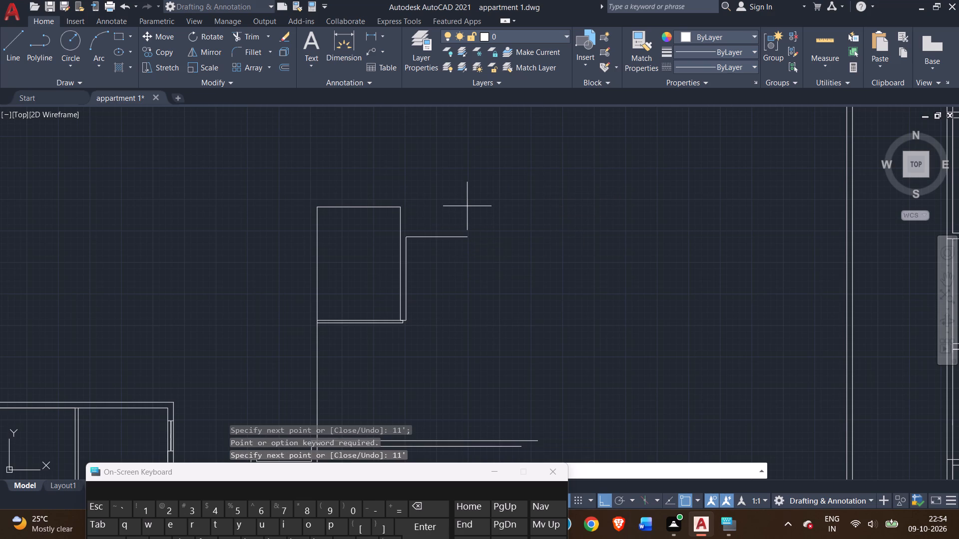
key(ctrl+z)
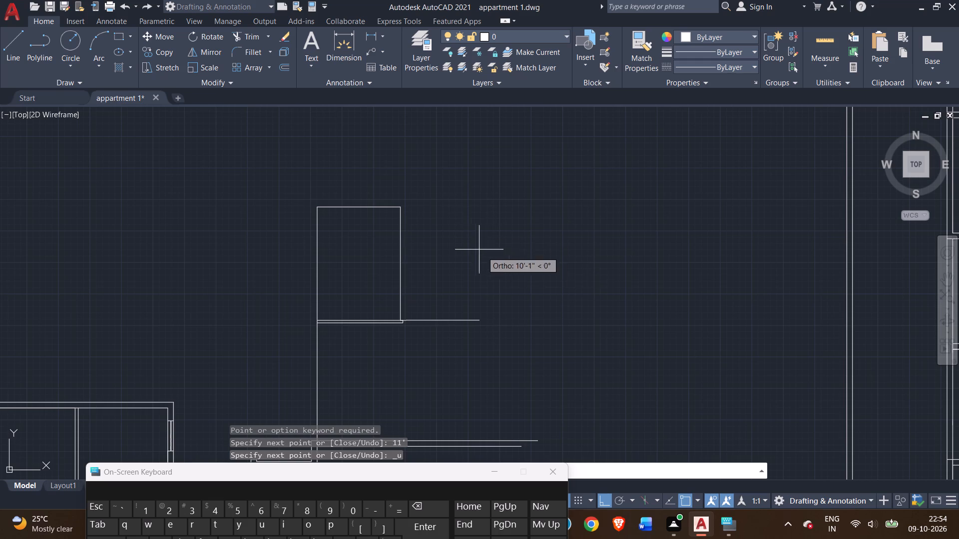
Draw the dividing wall's other face 15' straight up from the 9" segment, continuing 12' right along the second room's top.
text(15')
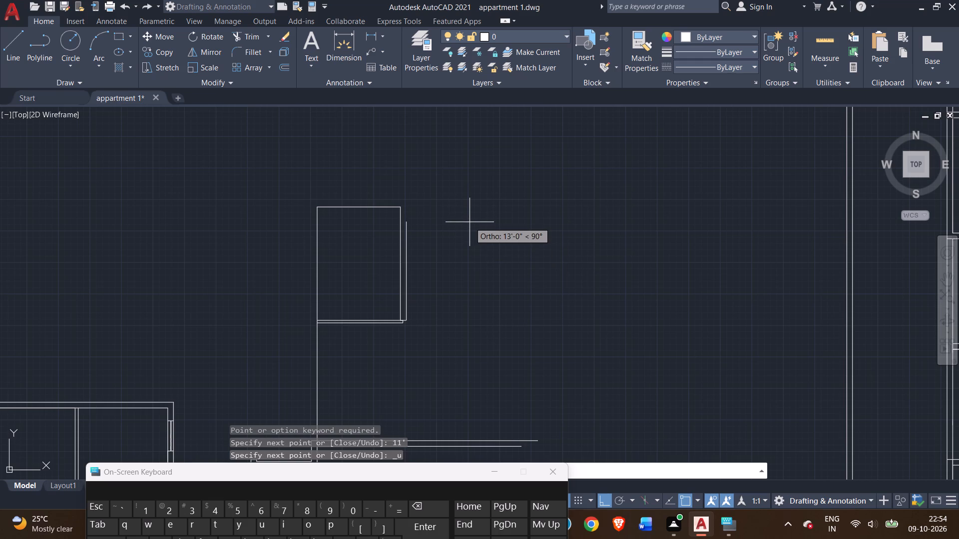
key(Return)
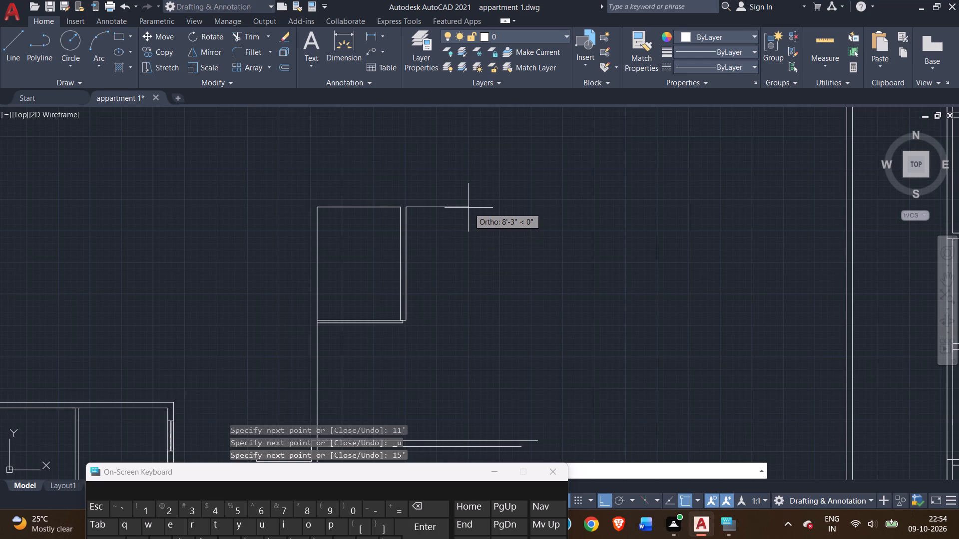
text(12')
key(Return)
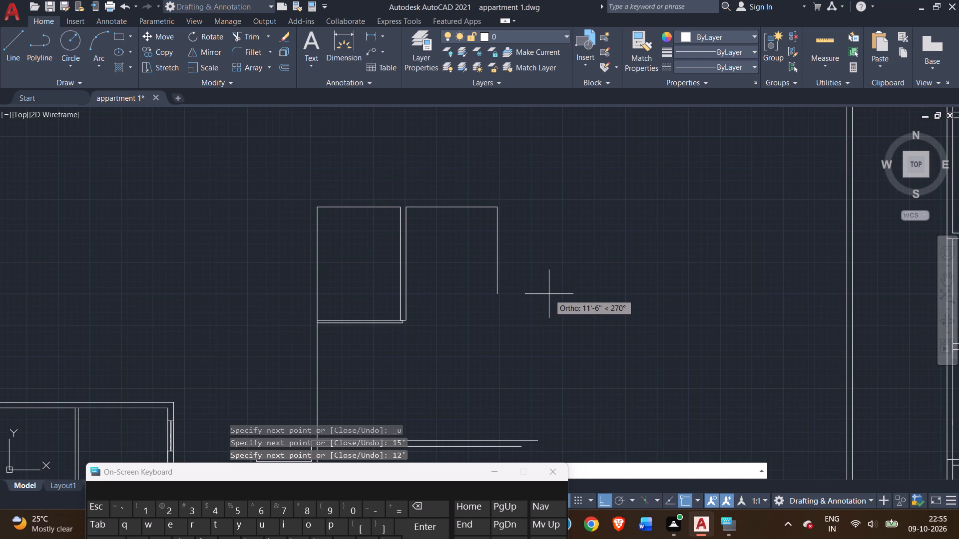
Continue the chain into a 9" thick wall stub: 5'7" down, 9" to the right, and 5'7" back up.
text(5'7)
key(shift+quotedbl)
key(Return)
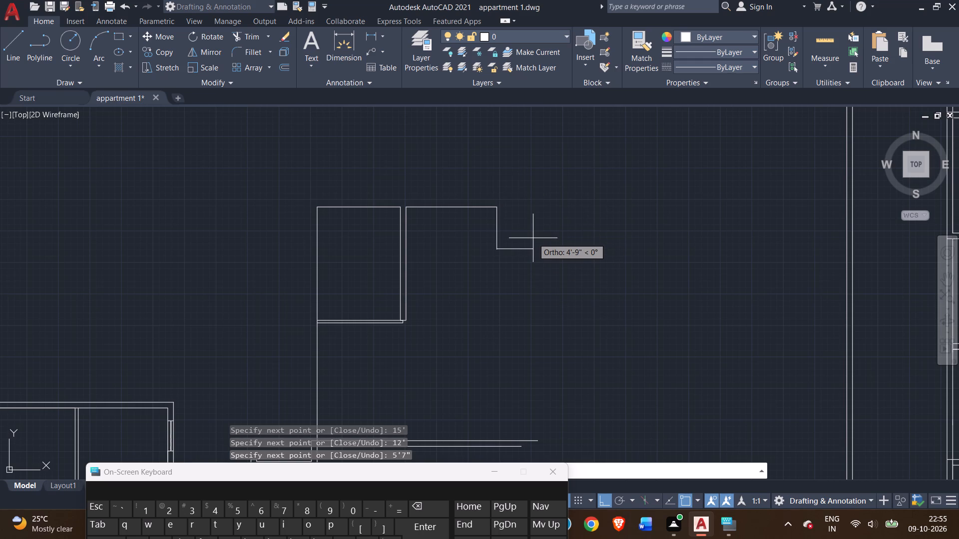
key(9)
key(shift+quotedbl)
key(Return)
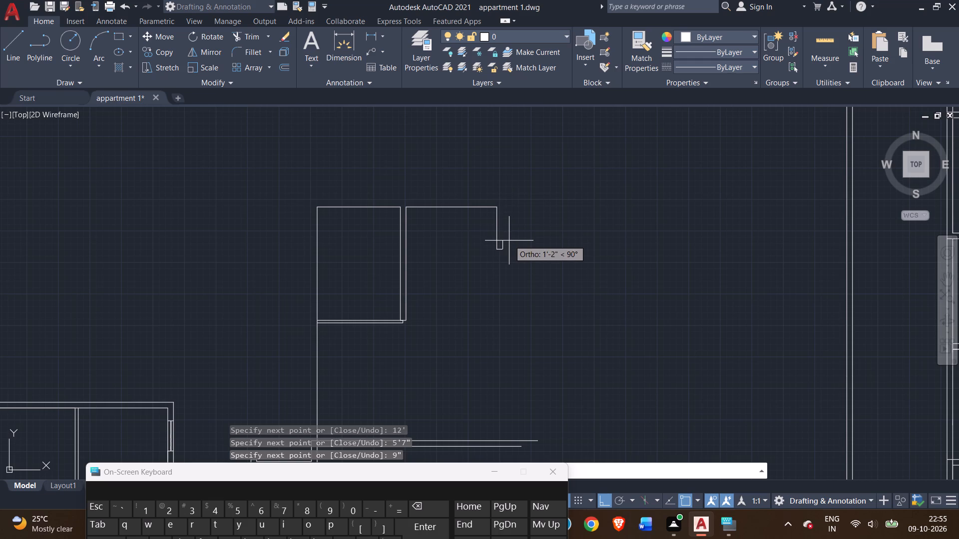
scroll(509, 241, up, 2)
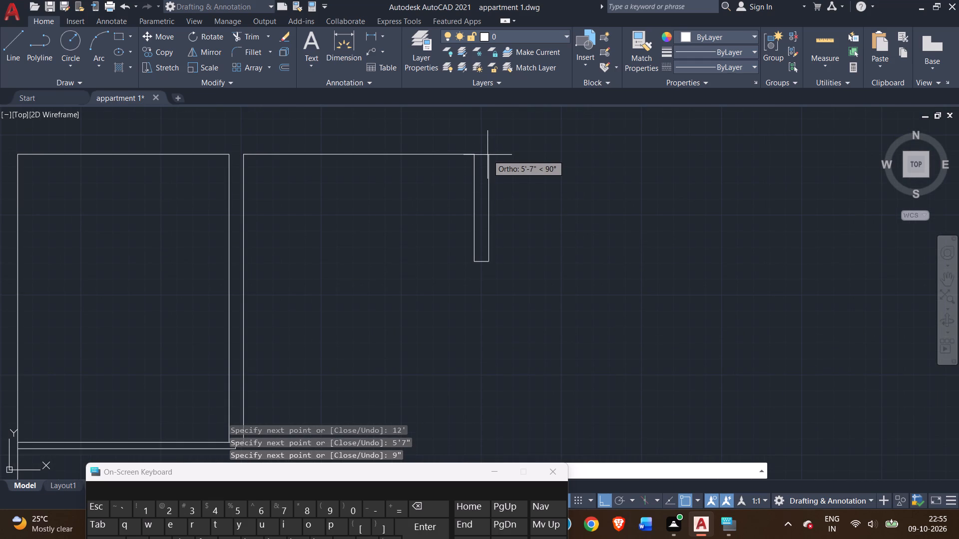
text(5'7)
key(shift+quotedbl)
key(Return)
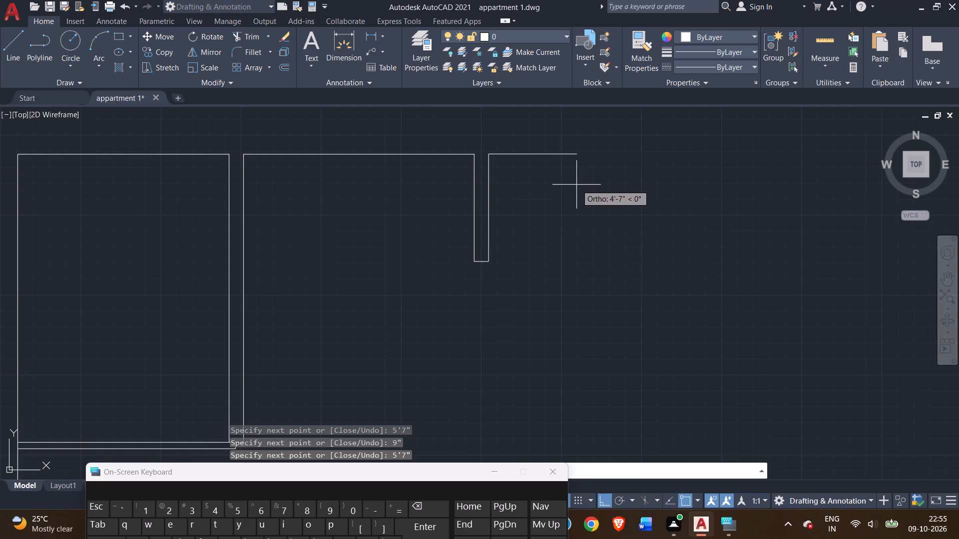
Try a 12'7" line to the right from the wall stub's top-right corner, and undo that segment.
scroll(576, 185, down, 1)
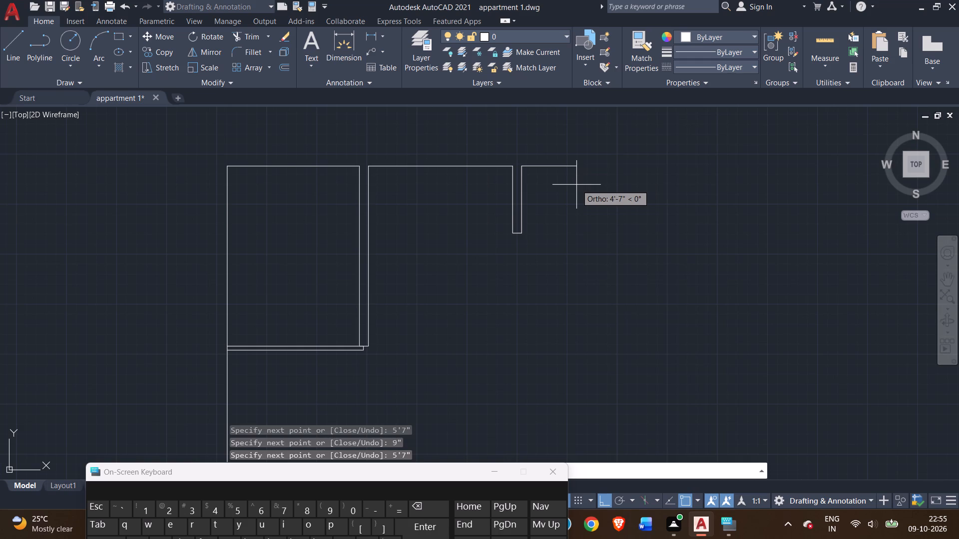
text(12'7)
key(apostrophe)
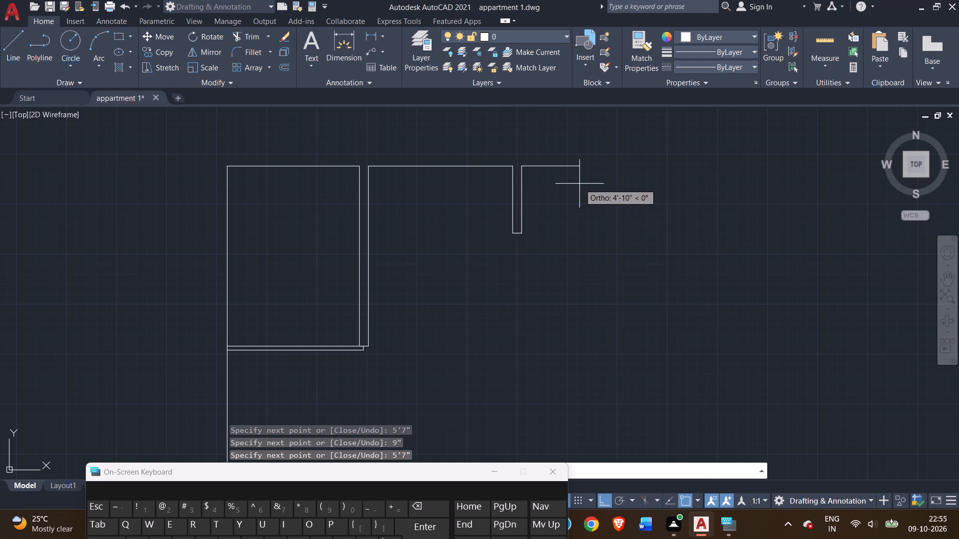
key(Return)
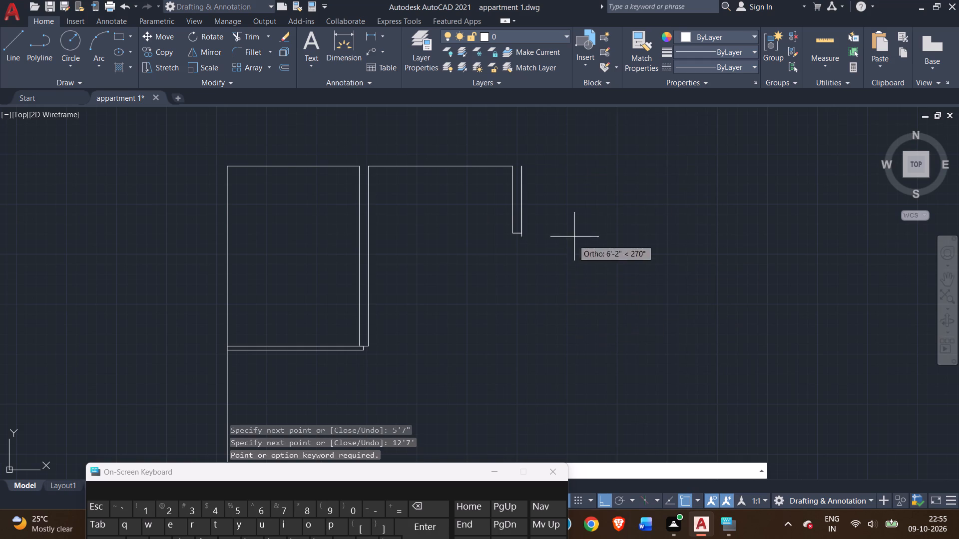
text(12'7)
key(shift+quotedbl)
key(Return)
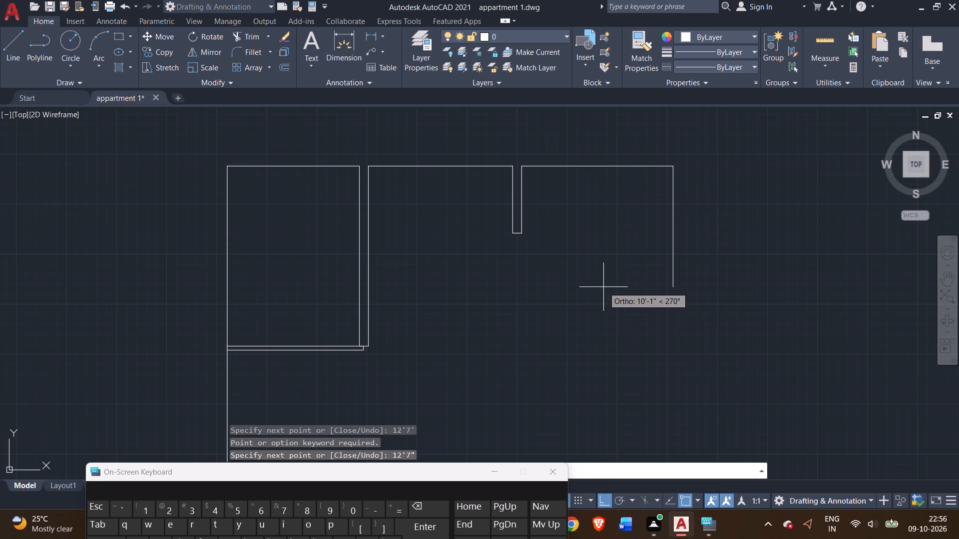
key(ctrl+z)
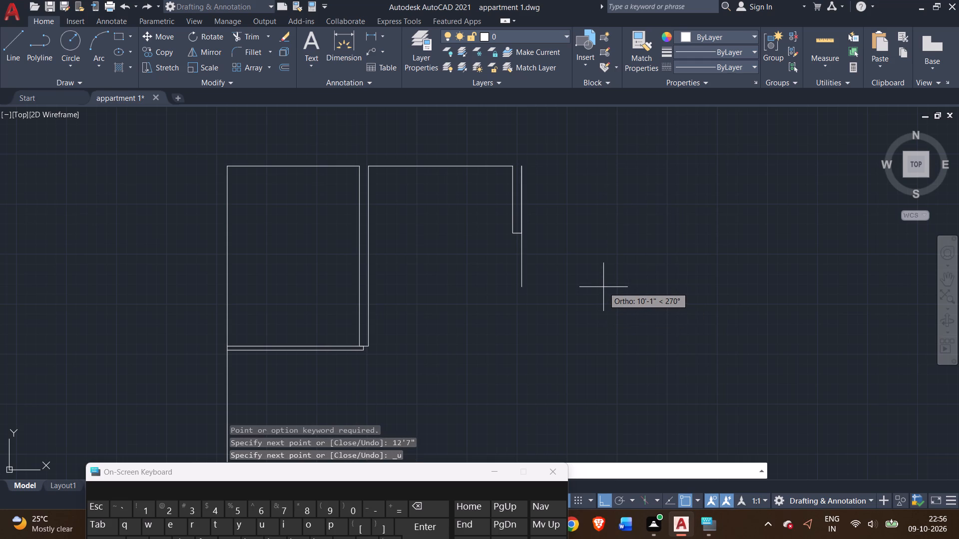
Draw the third room's top edge 12'7" to the right from the wall stub, continuing 10'1" straight down.
text(12)
key(apostrophe)
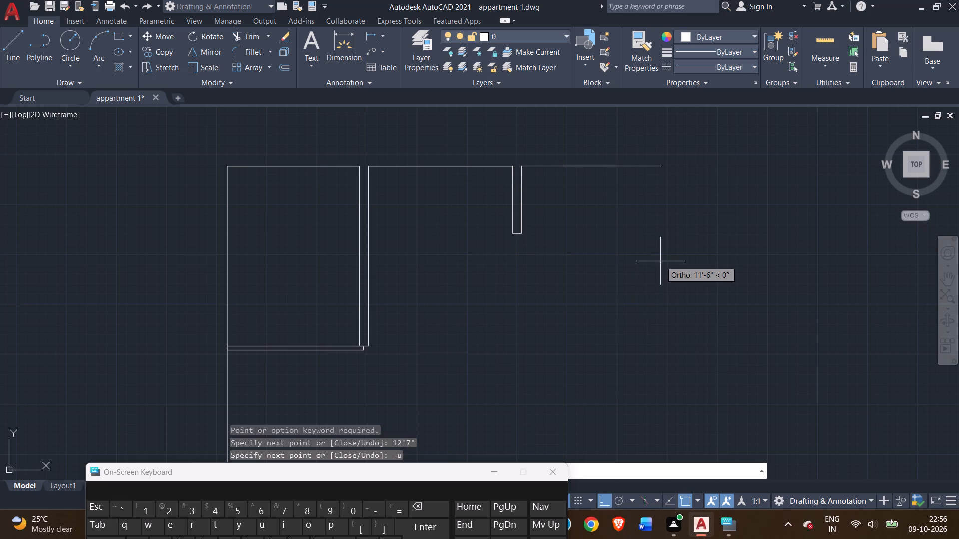
key(7)
key(shift+quotedbl)
key(Return)
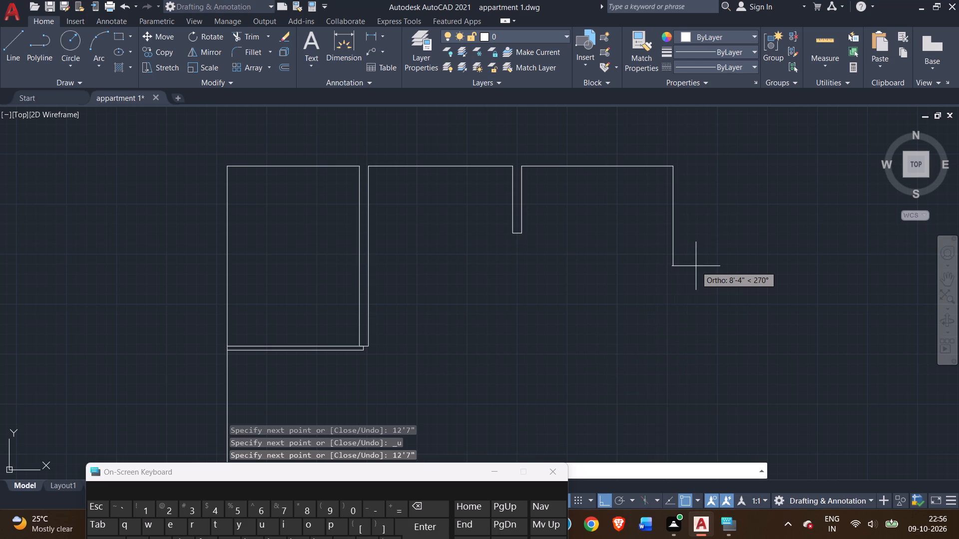
scroll(696, 266, down, 2)
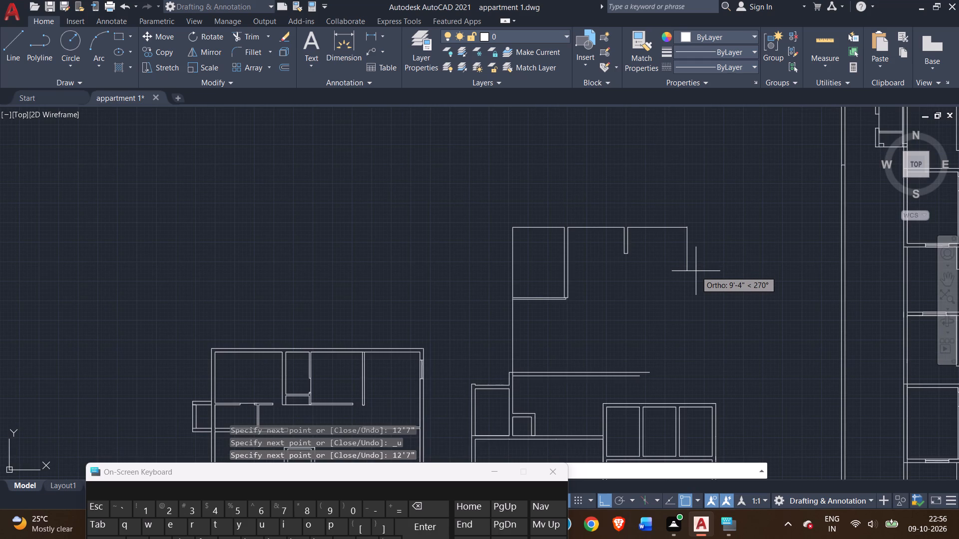
text(10'1)
key(shift+quotedbl)
key(Return)
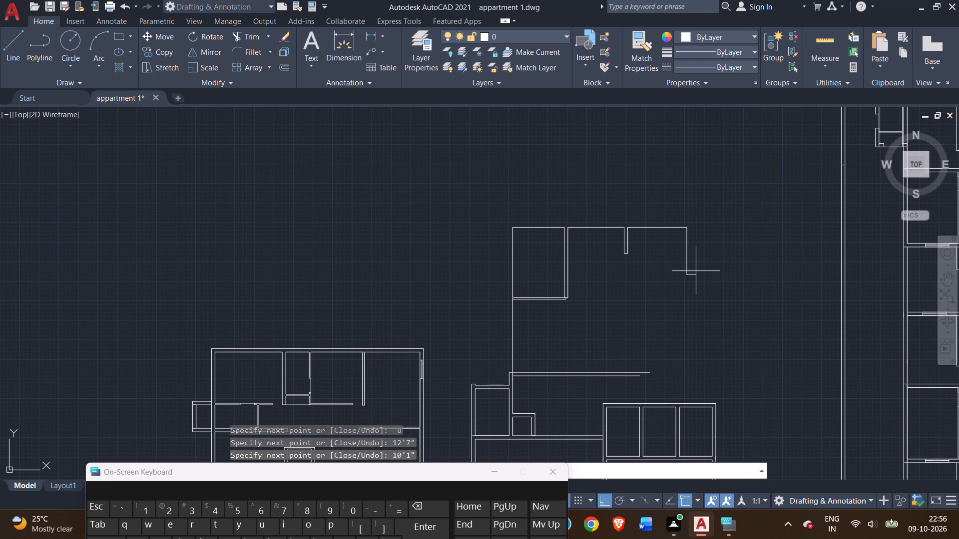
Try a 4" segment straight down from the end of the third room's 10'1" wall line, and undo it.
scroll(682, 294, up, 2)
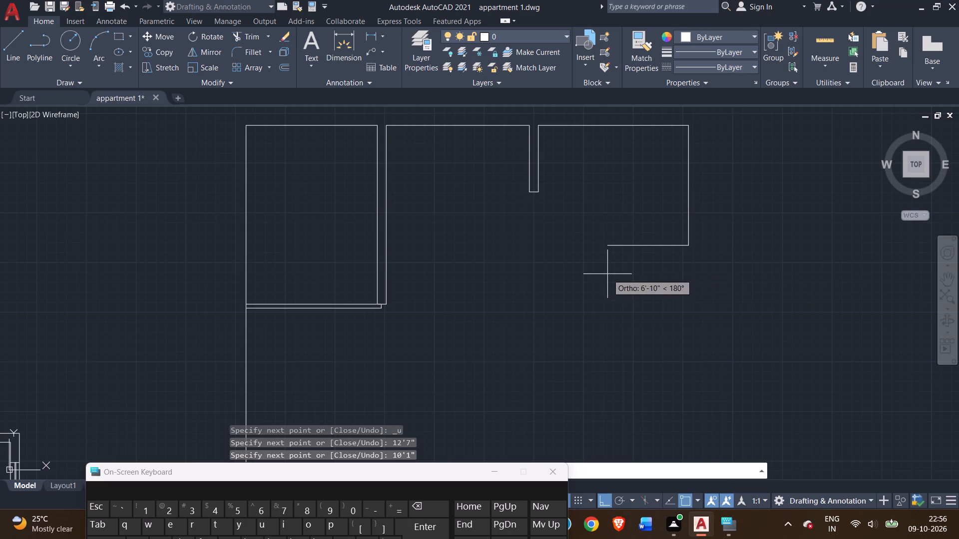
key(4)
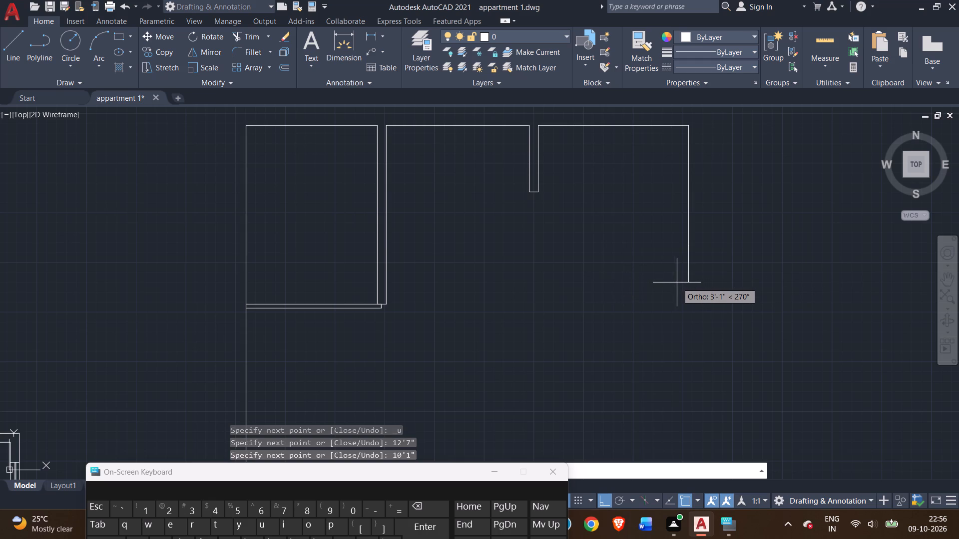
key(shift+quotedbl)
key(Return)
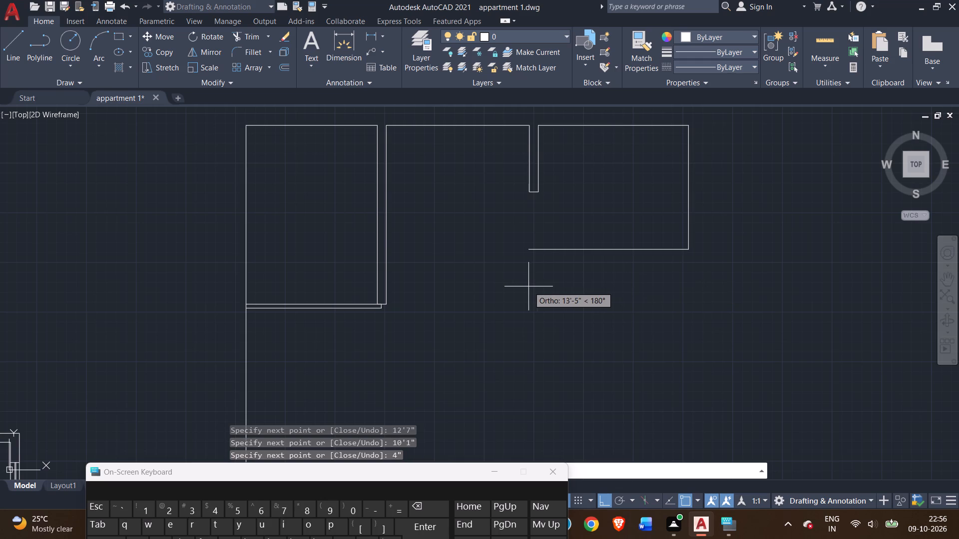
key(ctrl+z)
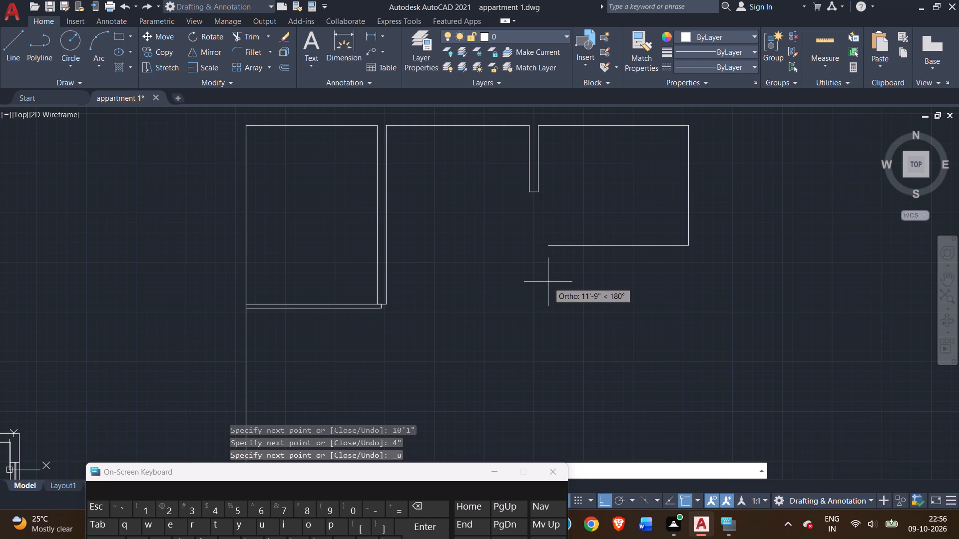
Draw the third room's 4" thick bottom partition: 8'6" and another 1' to the left, 4" down, and back right to the outer wall line.
text(8'6)
key(shift+quotedbl)
key(Return)
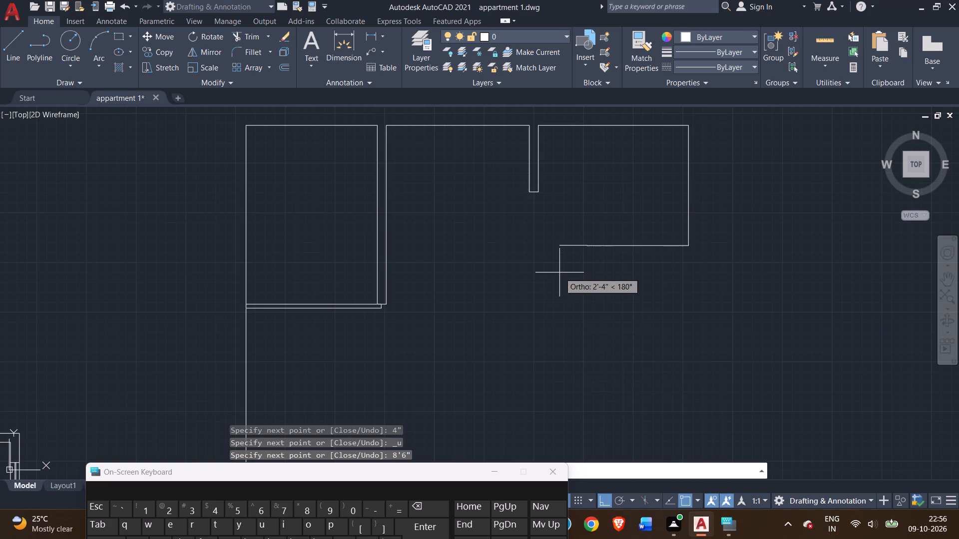
text(1')
key(Return)
scroll(559, 272, up, 1)
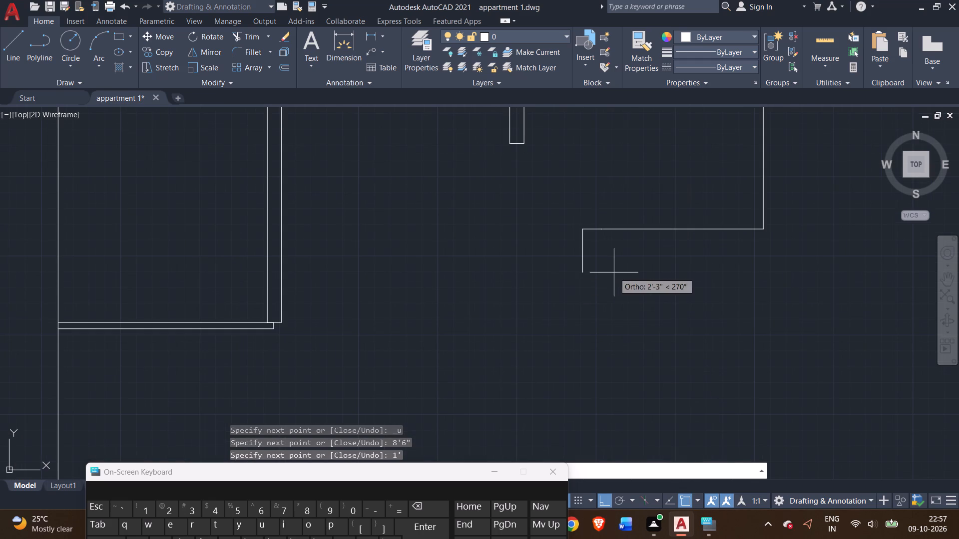
key(4)
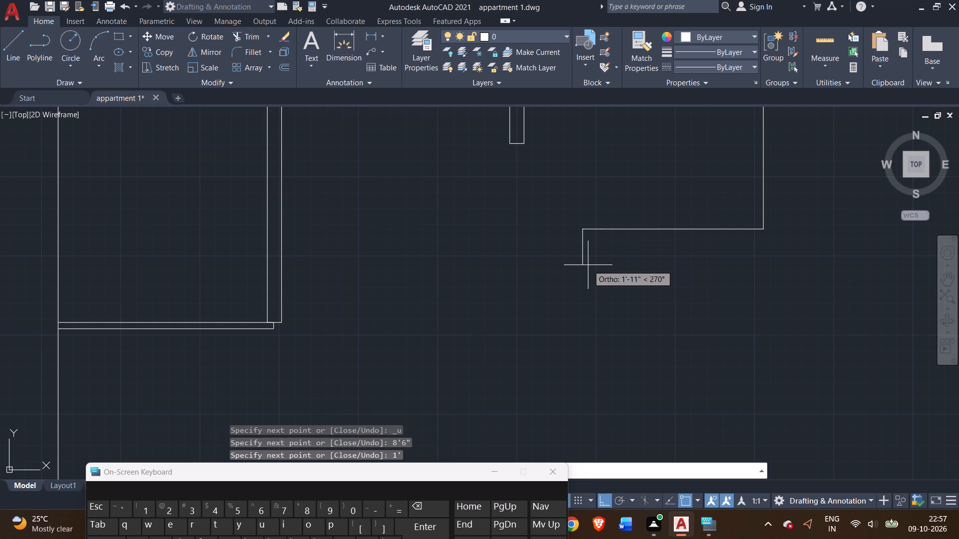
text("')
key(Return)
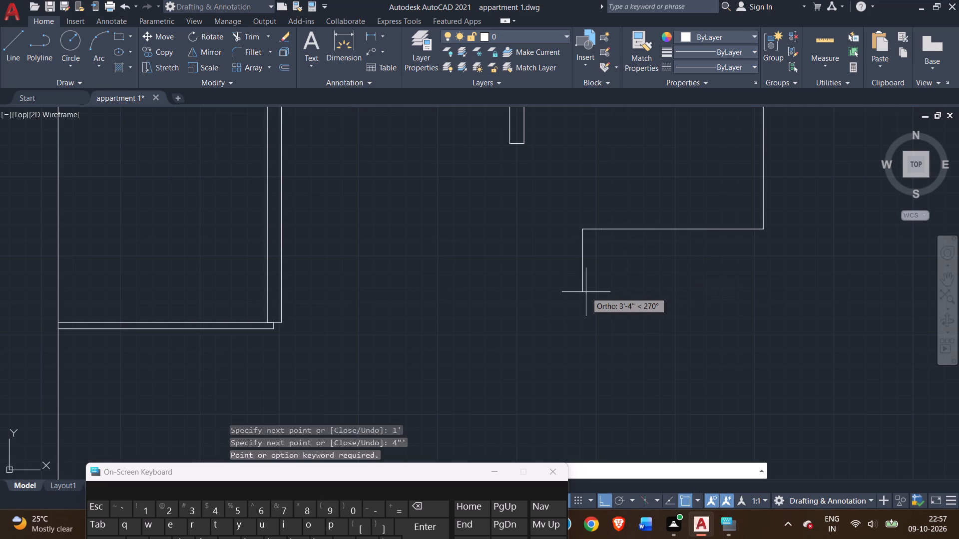
key(4)
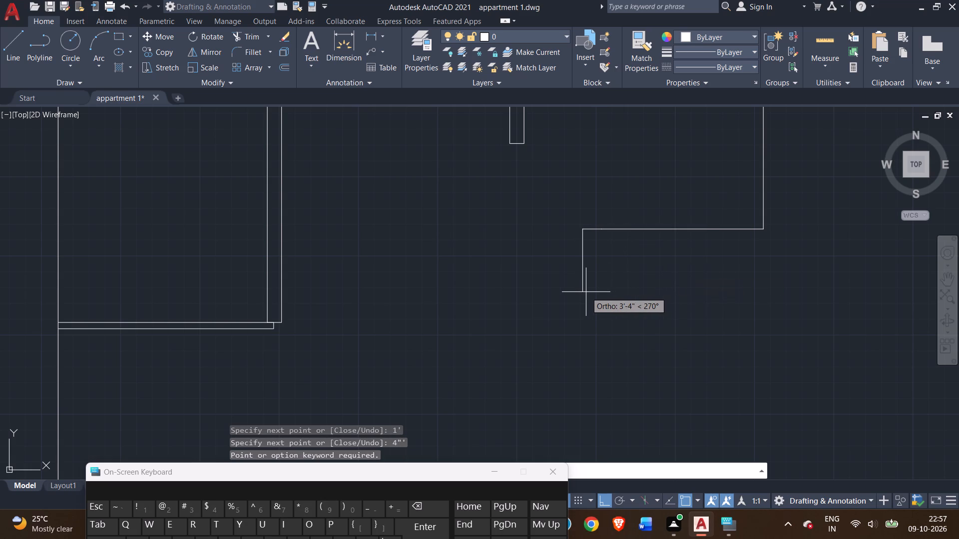
key(shift+quotedbl)
key(Return)
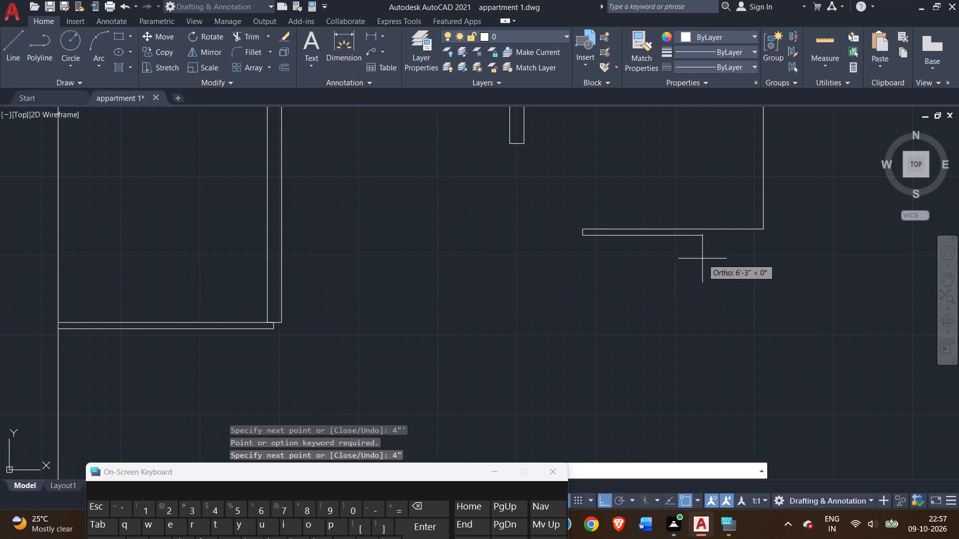
click(762, 236)
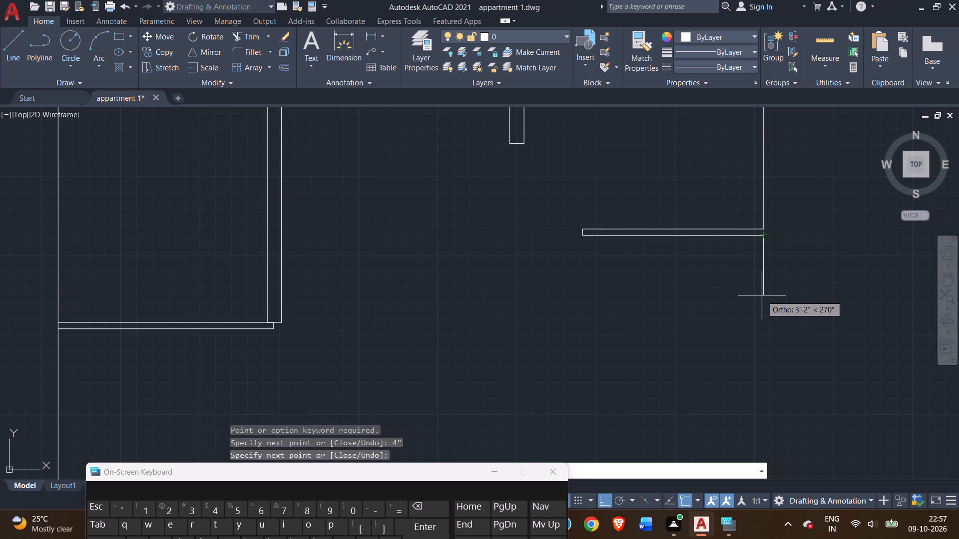
Continue the outer wall line straight down from the right end of the 4" partition's lower face.
scroll(762, 295, down, 2)
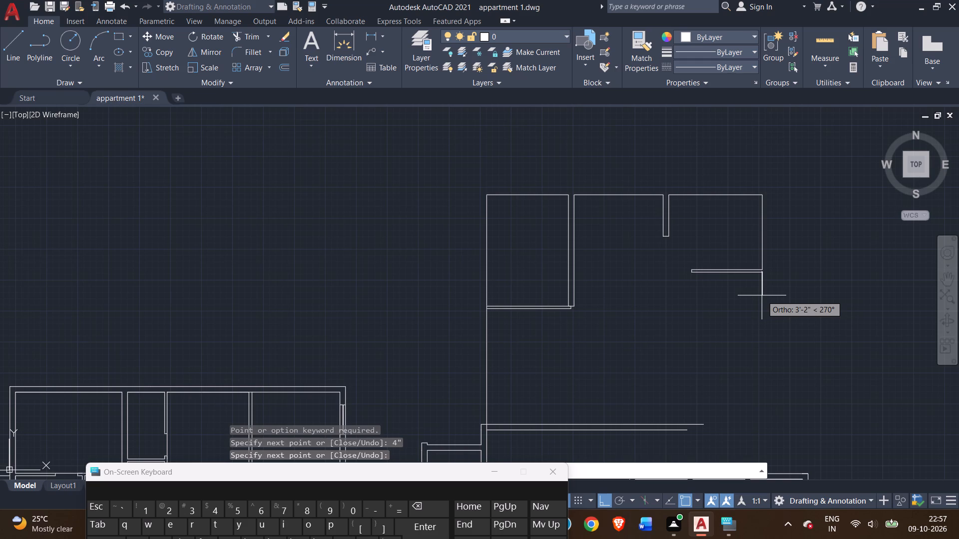
middle_drag(782, 325, 616, 276)
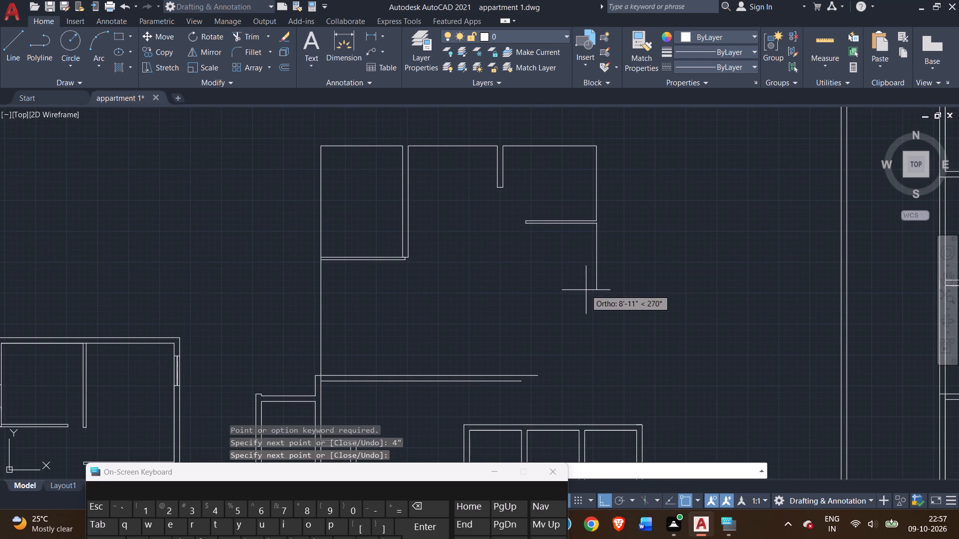
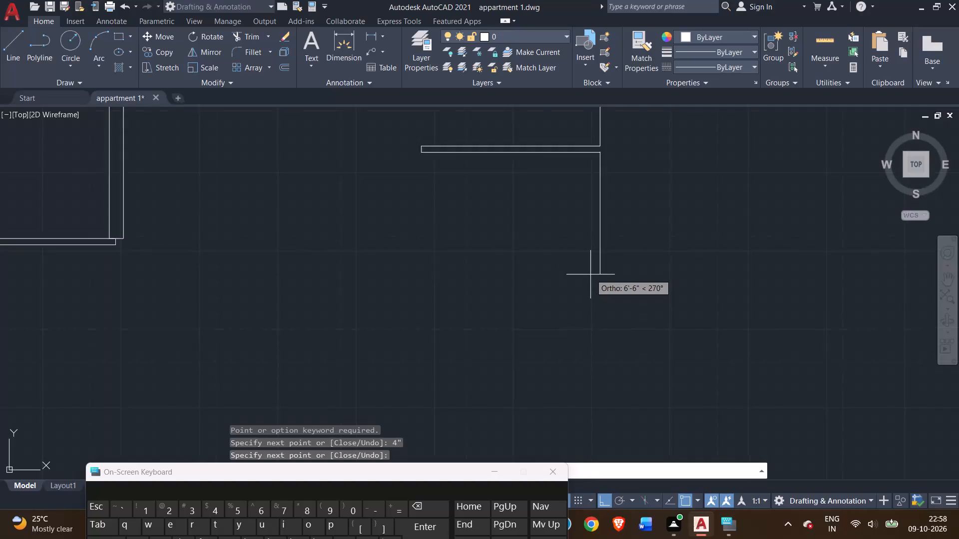
Draw the outer wall line 5' straight down below the 4" partition, continuing 12'7" to the left.
scroll(590, 274, down, 2)
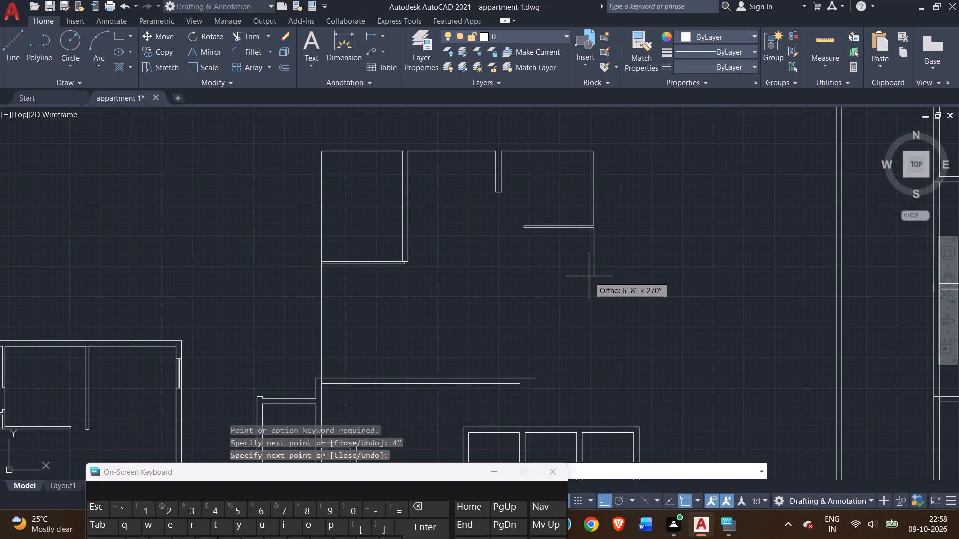
text(5')
key(Return)
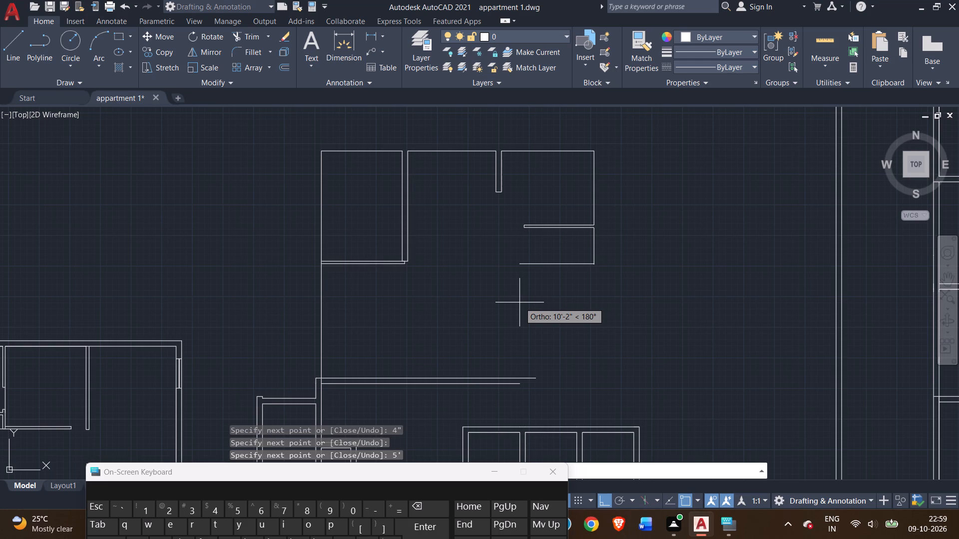
text(12')
key(7)
key(shift+quotedbl)
key(Return)
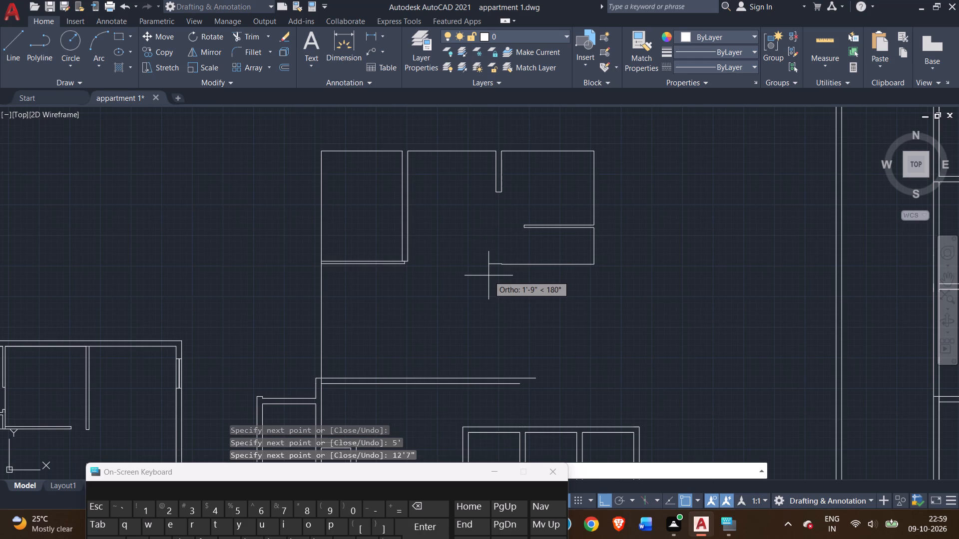
Complete the 9" thick dividing wall: another 9" to the left, 9" down, and back right to the outer wall line.
key(9)
key(shift+quotedbl)
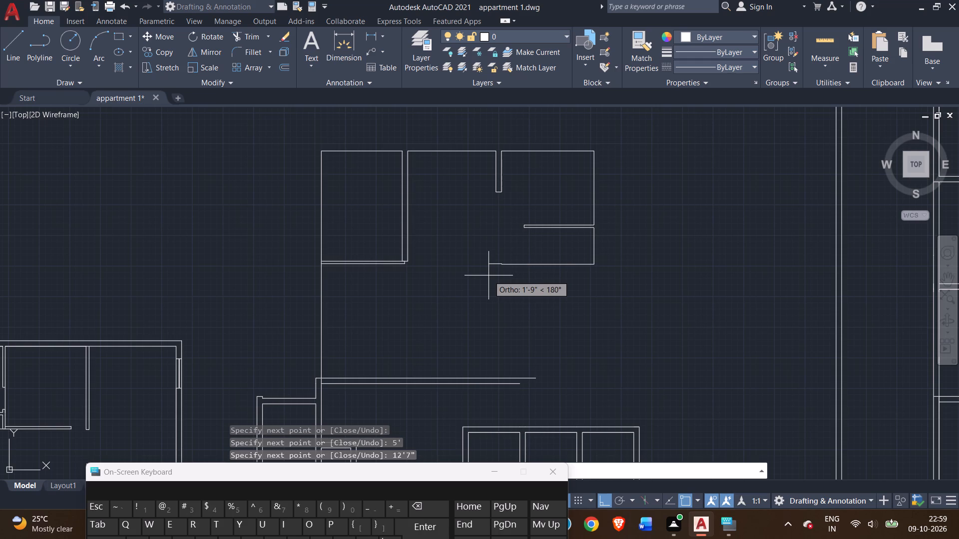
key(Return)
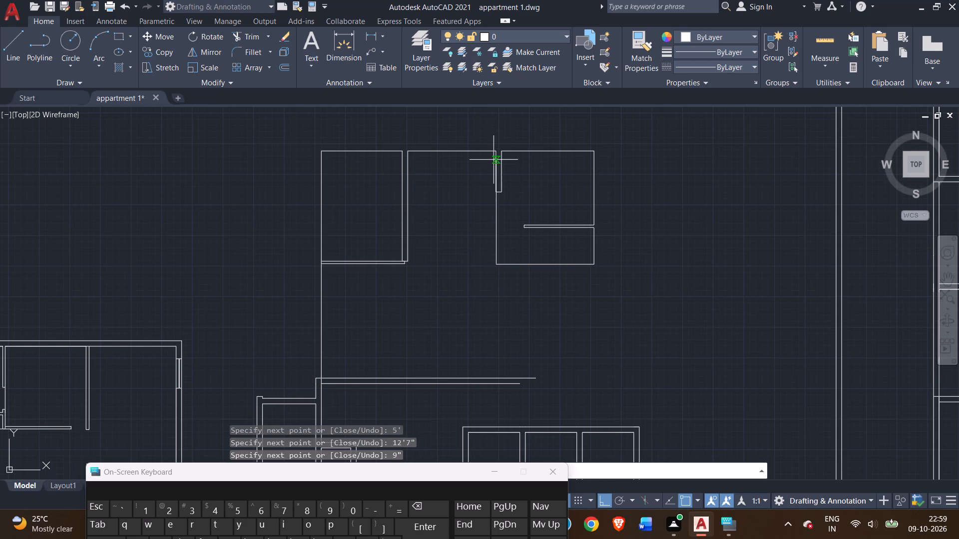
scroll(496, 285, up, 2)
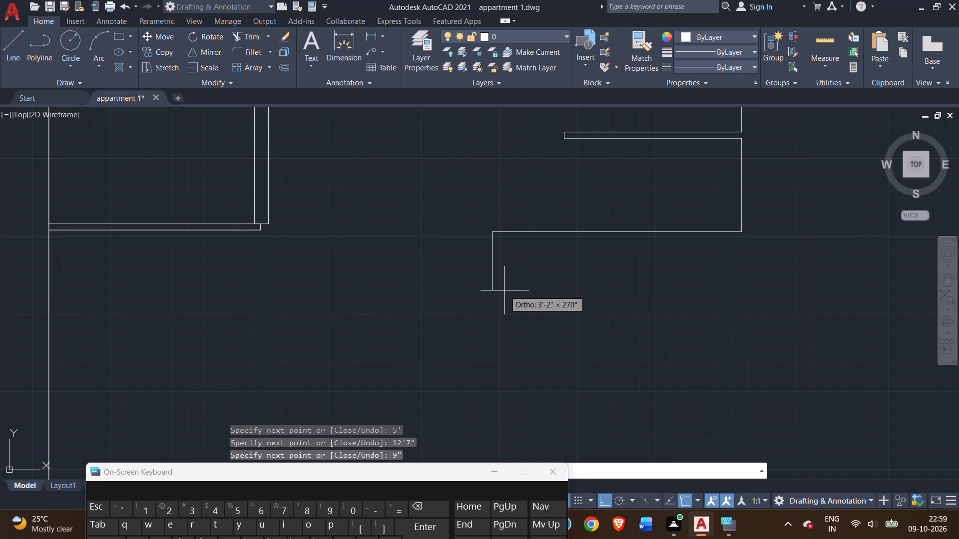
scroll(496, 248, up, 1)
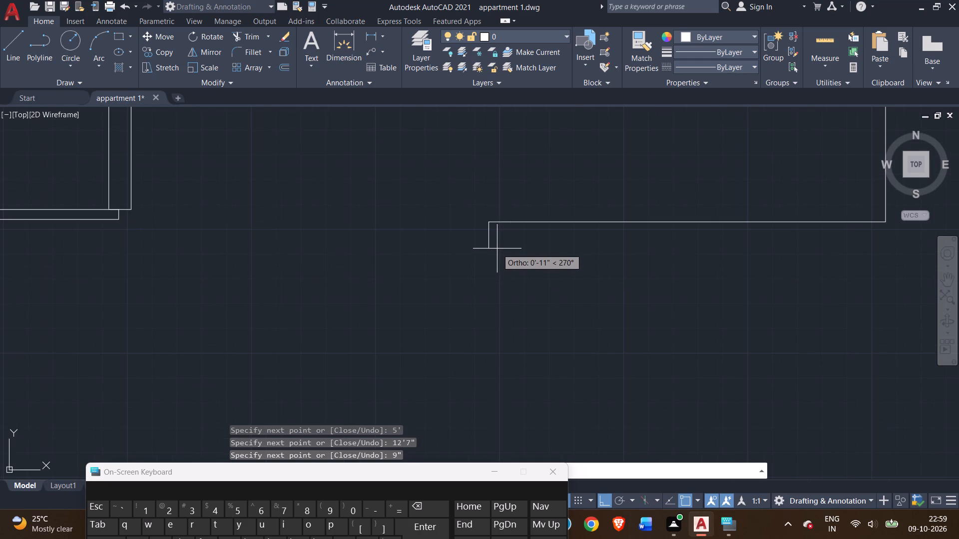
scroll(497, 250, up, 1)
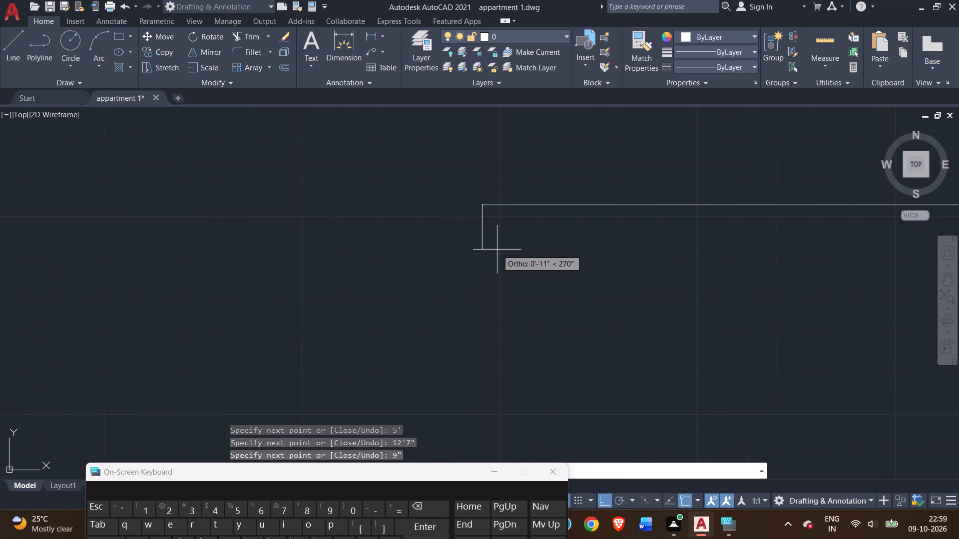
scroll(497, 250, down, 2)
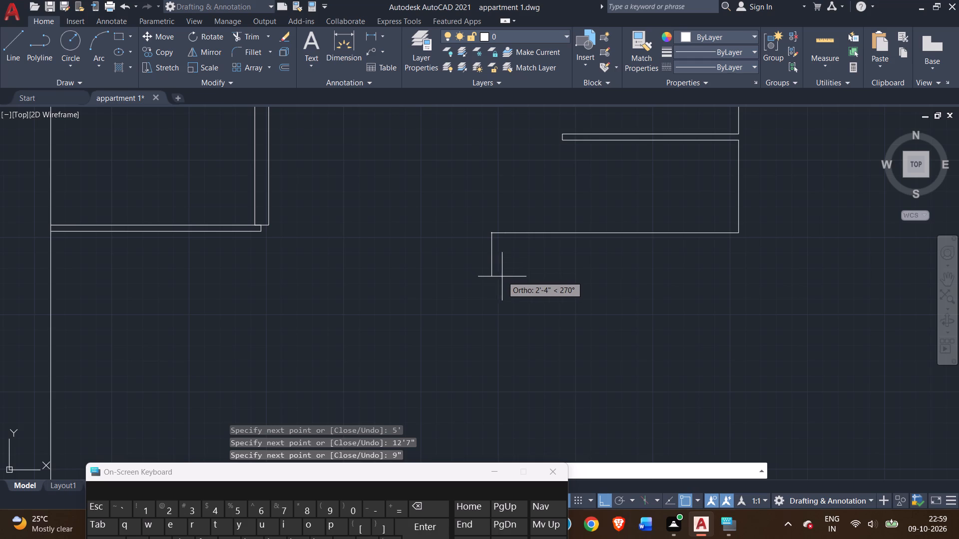
scroll(505, 278, down, 2)
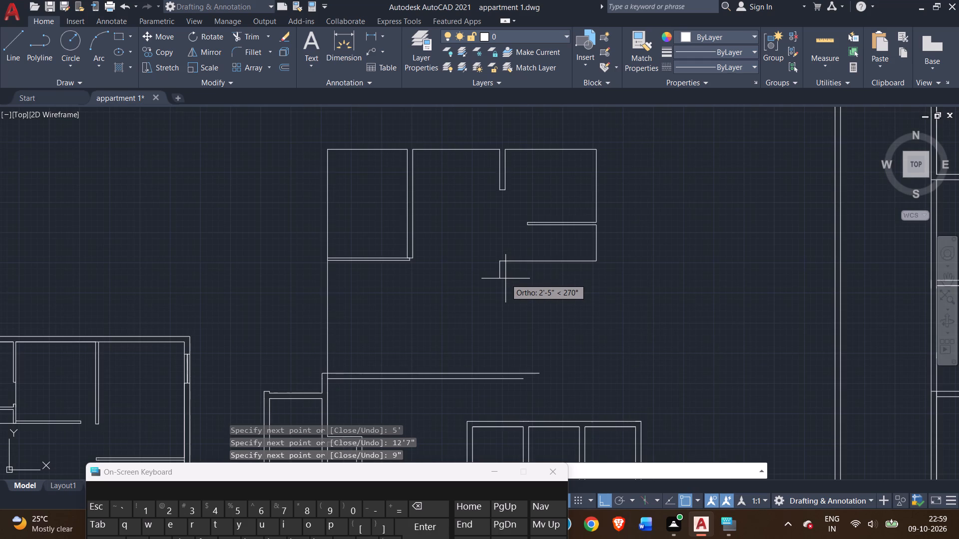
scroll(505, 276, up, 1)
key(9)
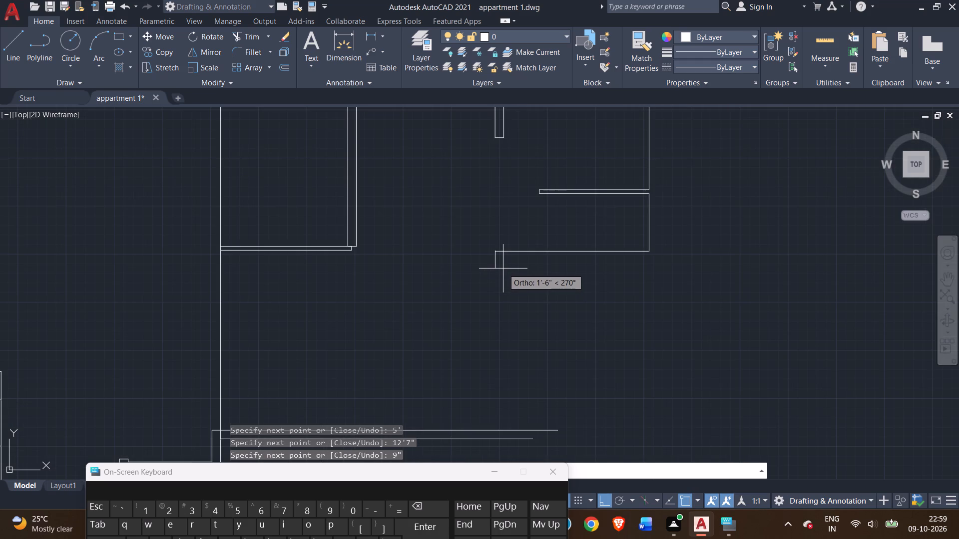
key(shift+quotedbl)
key(Return)
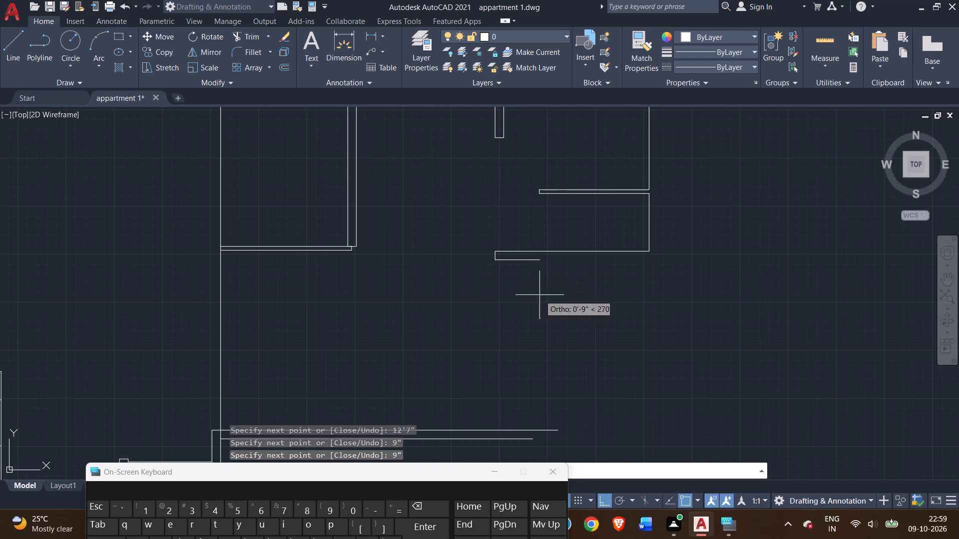
click(649, 260)
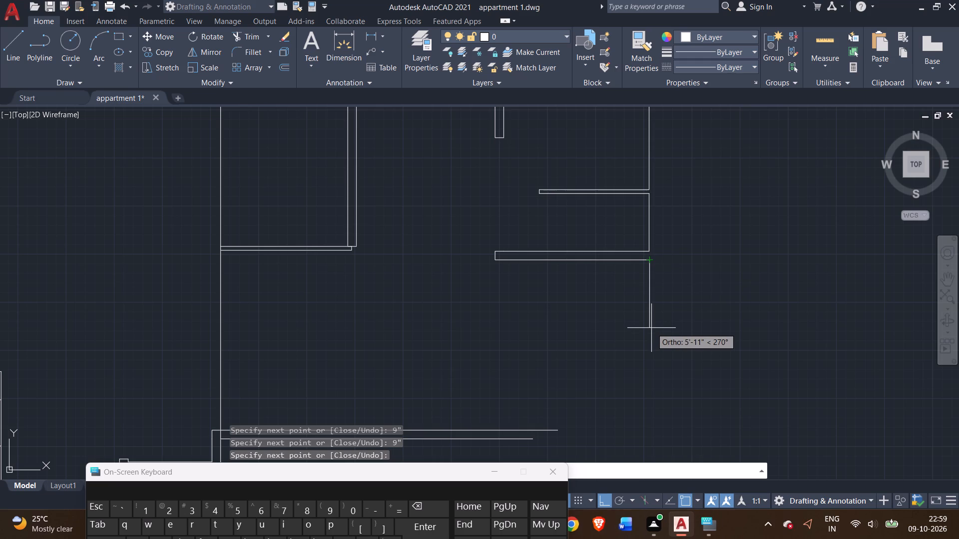
Continue the outer wall line 10' straight down from the right end of the 9" wall's lower face.
scroll(651, 326, down, 1)
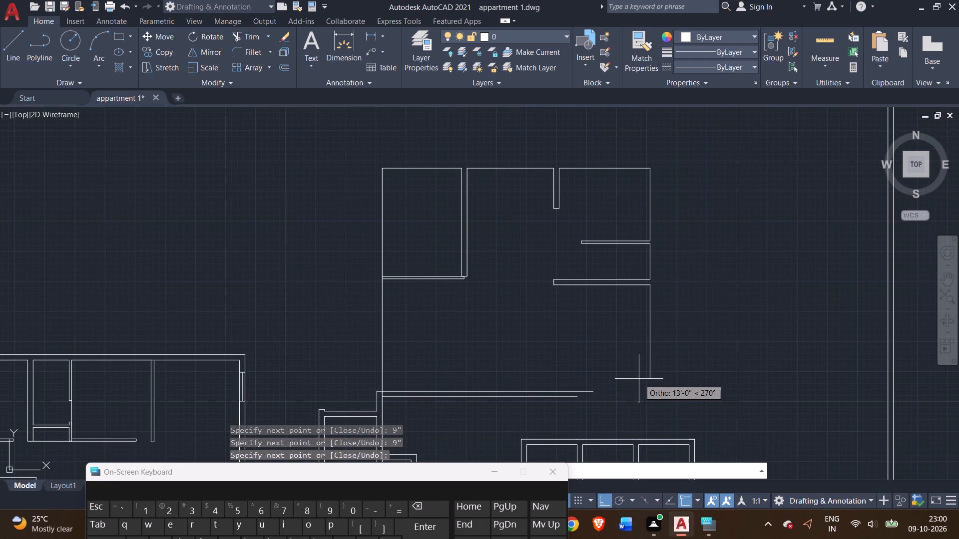
scroll(638, 379, down, 1)
middle_drag(636, 379, 634, 379)
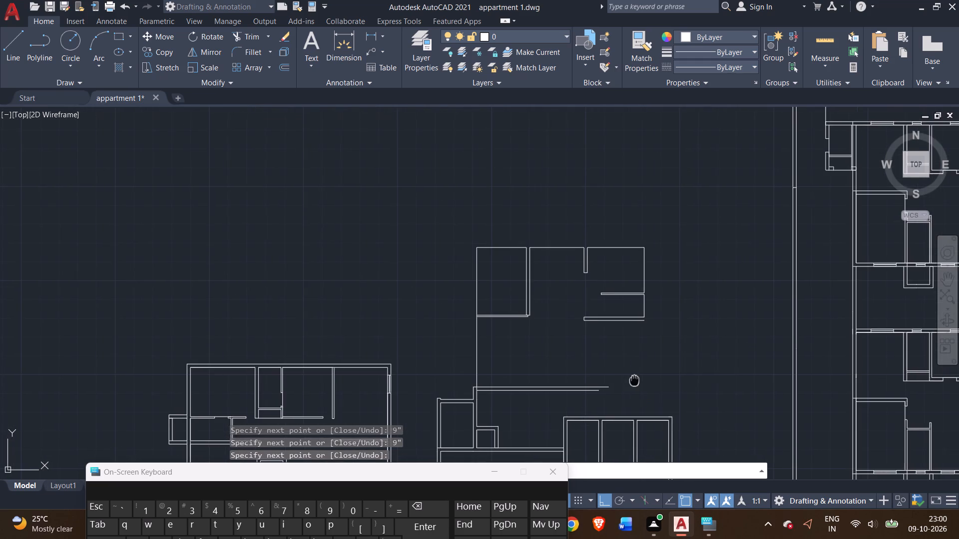
middle_drag(634, 379, 591, 237)
scroll(593, 244, down, 2)
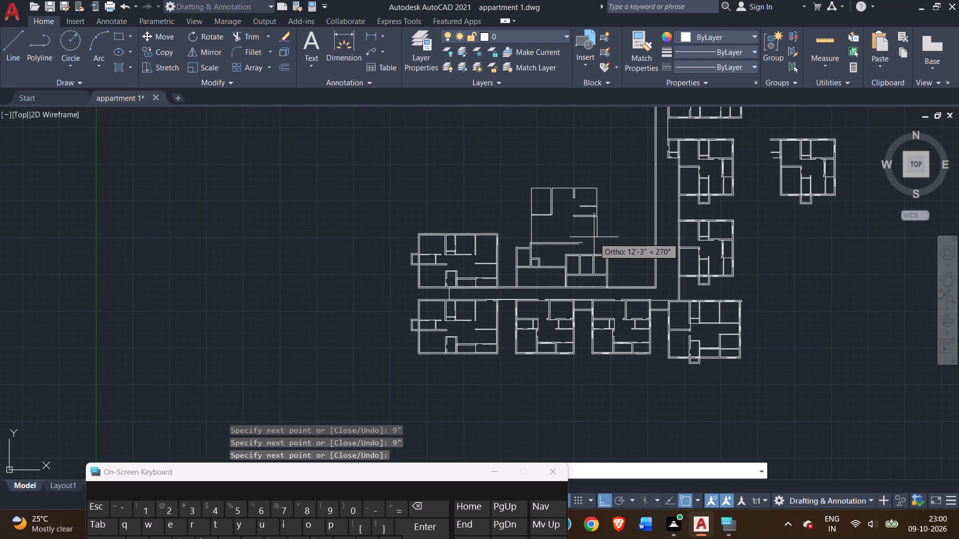
scroll(594, 236, down, 1)
scroll(591, 226, up, 3)
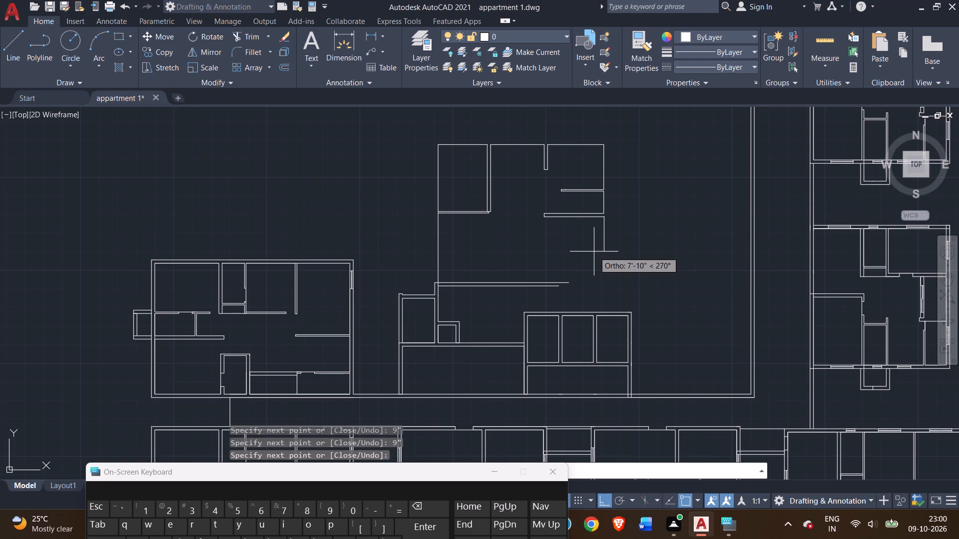
text(10')
key(Return)
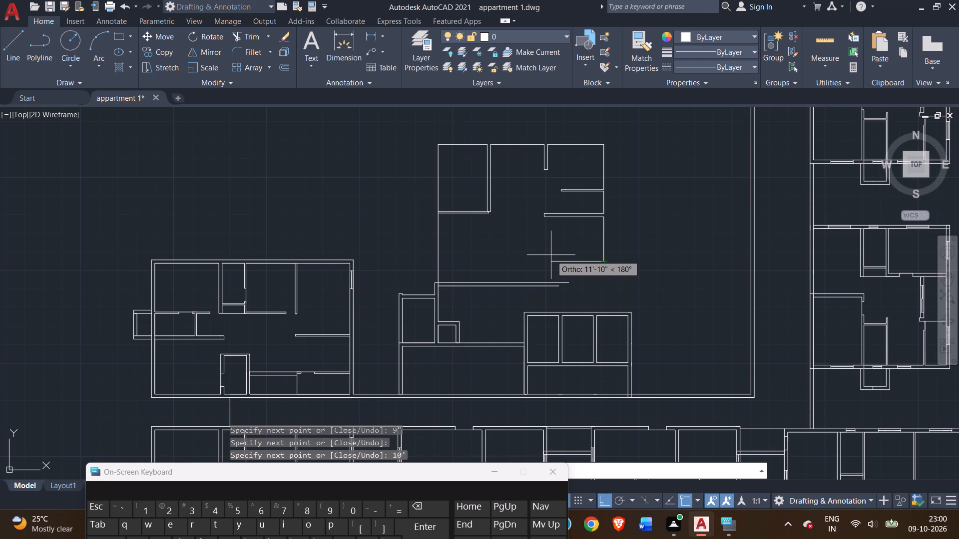
Draw a 4" thick partition from the 10' wall line's lower end: 8' to the left, 4" down, and back right to the outer wall line.
key(4)
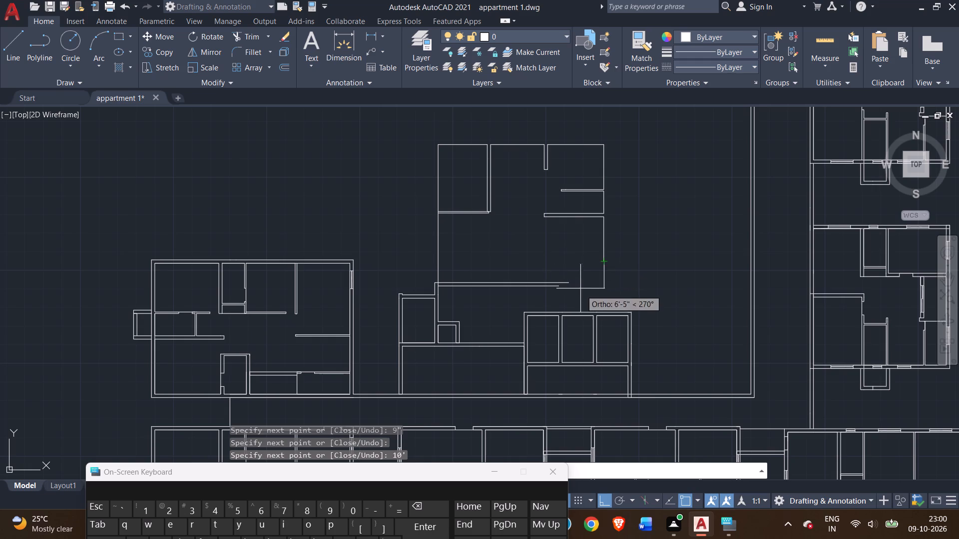
key(BackSpace)
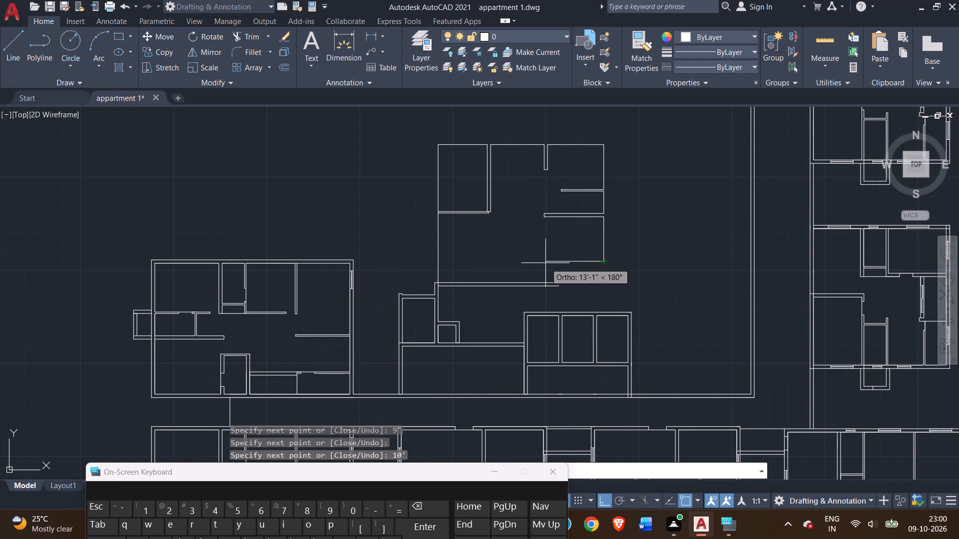
text(8')
key(Return)
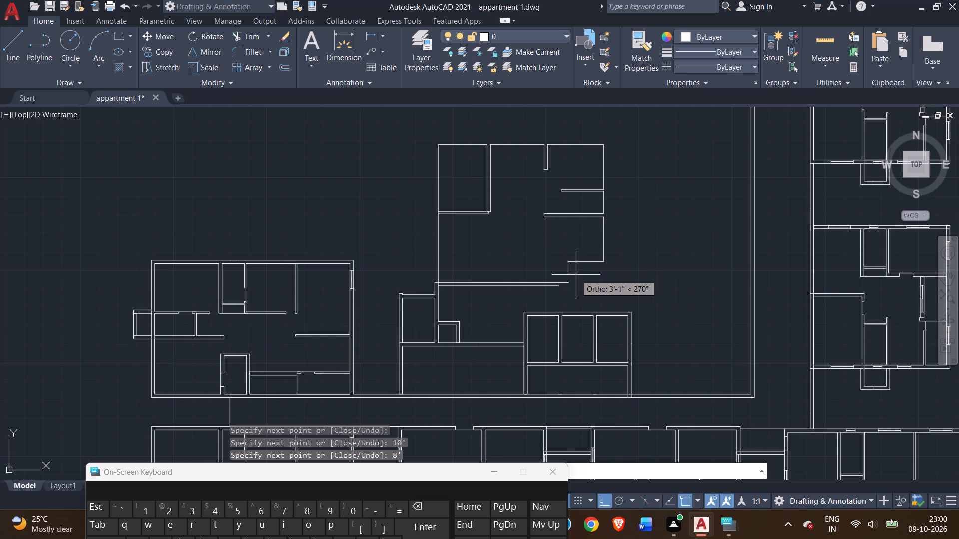
key(4)
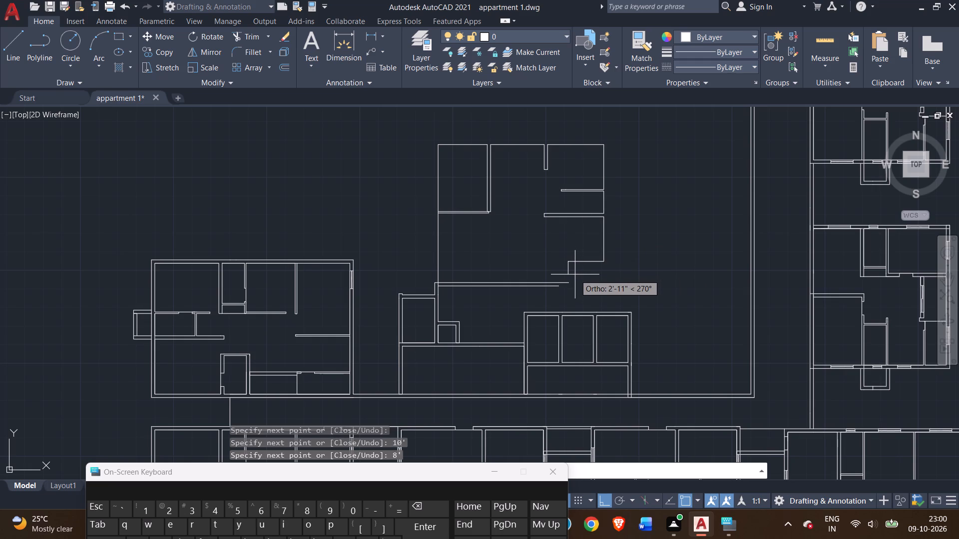
key(shift+quotedbl)
key(Return)
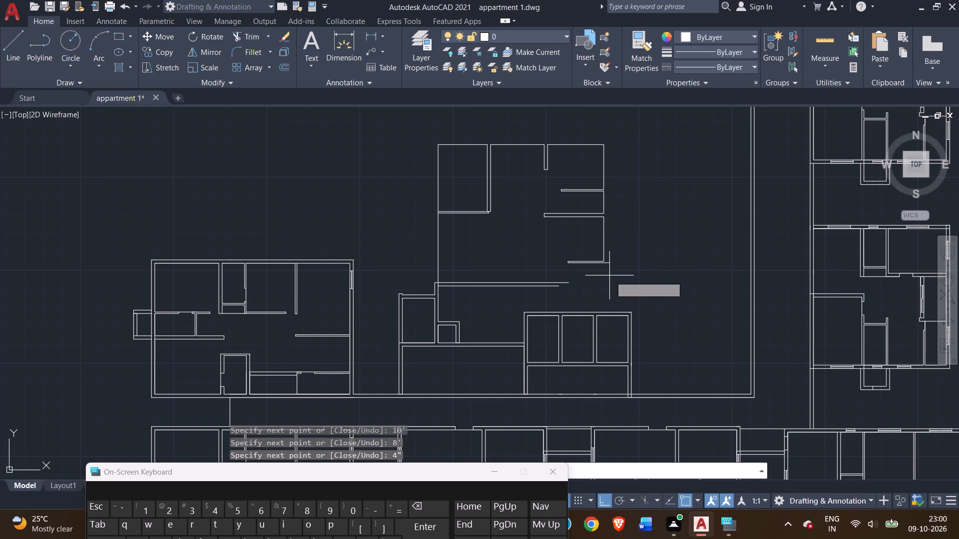
scroll(600, 261, up, 3)
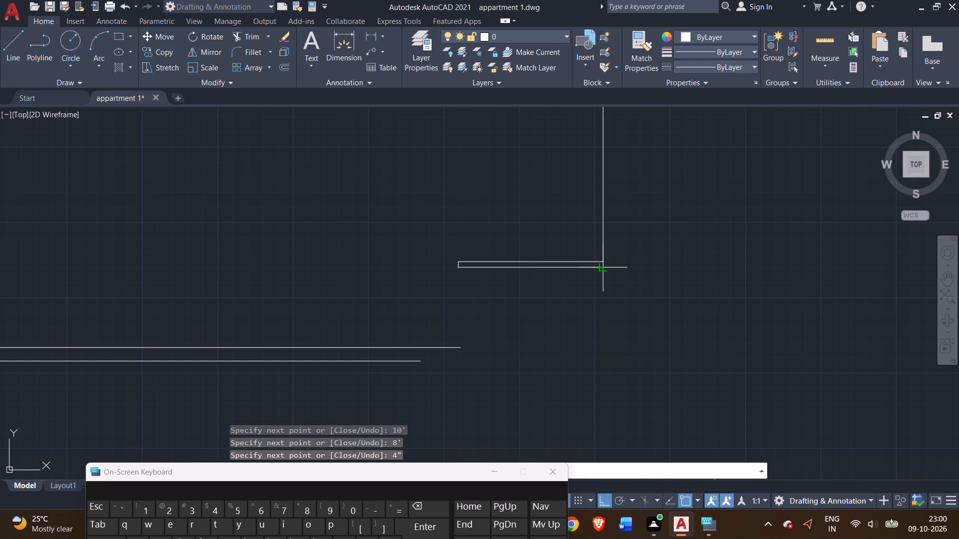
click(605, 268)
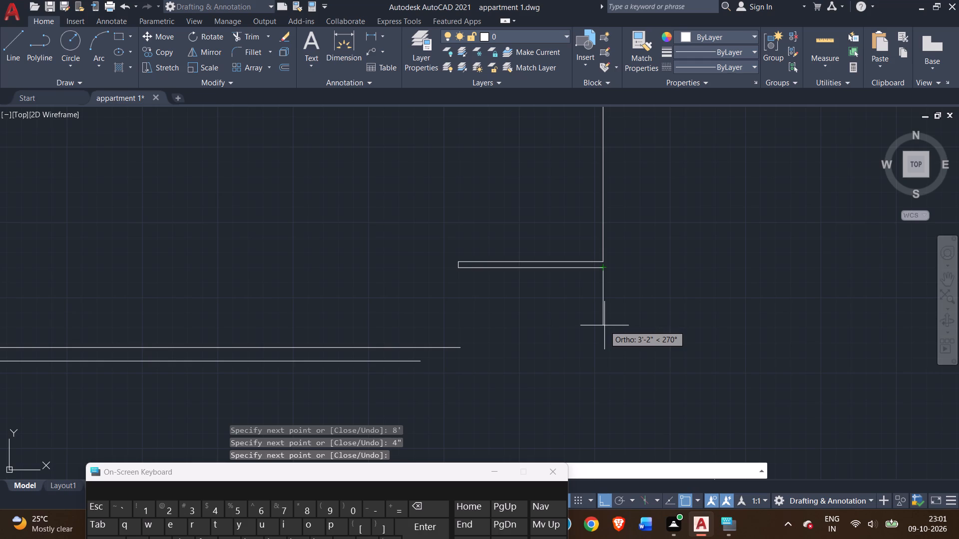
Draw the outer wall line 4'9" down from the lower partition, continuing straight left to the vertical wall line at the plan's west corner.
text(4'9)
key(shift+quotedbl)
key(Return)
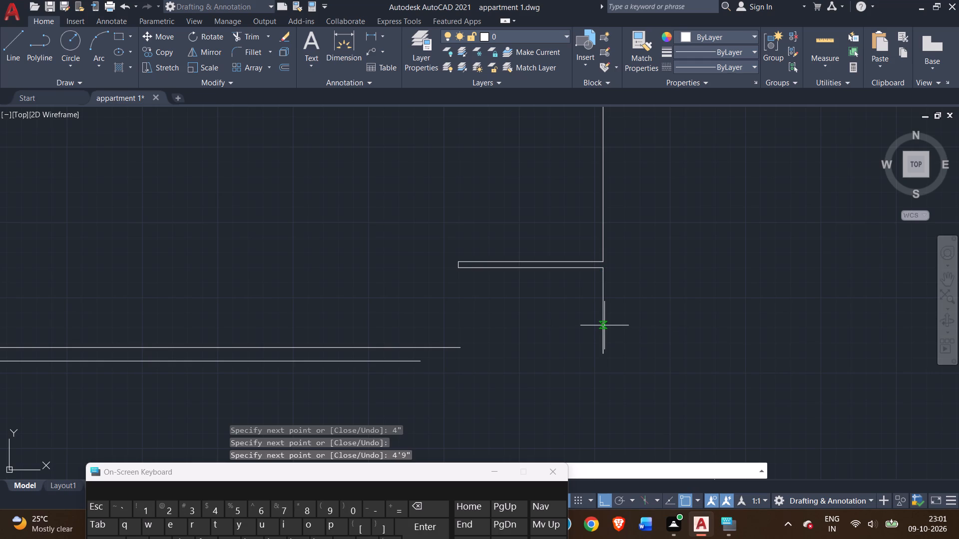
scroll(406, 334, down, 1)
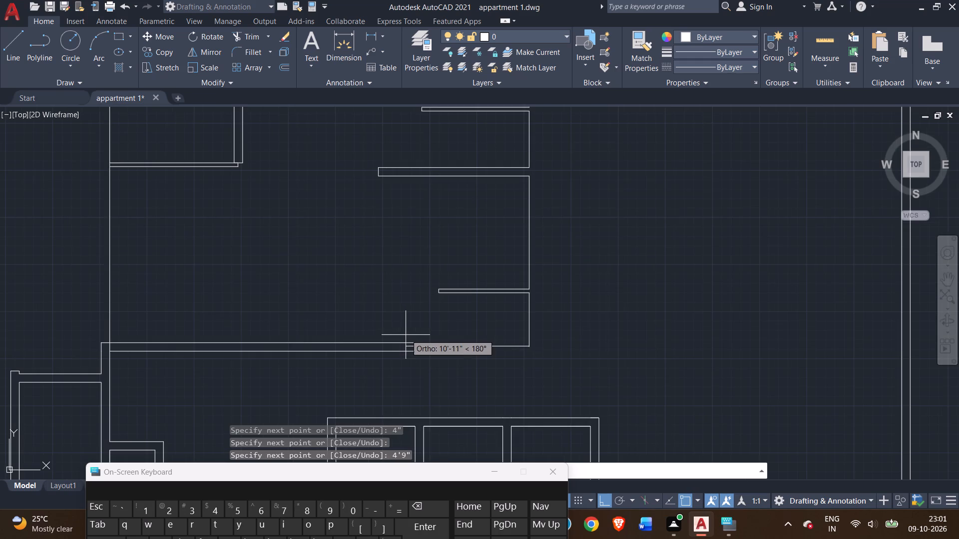
scroll(405, 336, down, 1)
scroll(406, 339, up, 1)
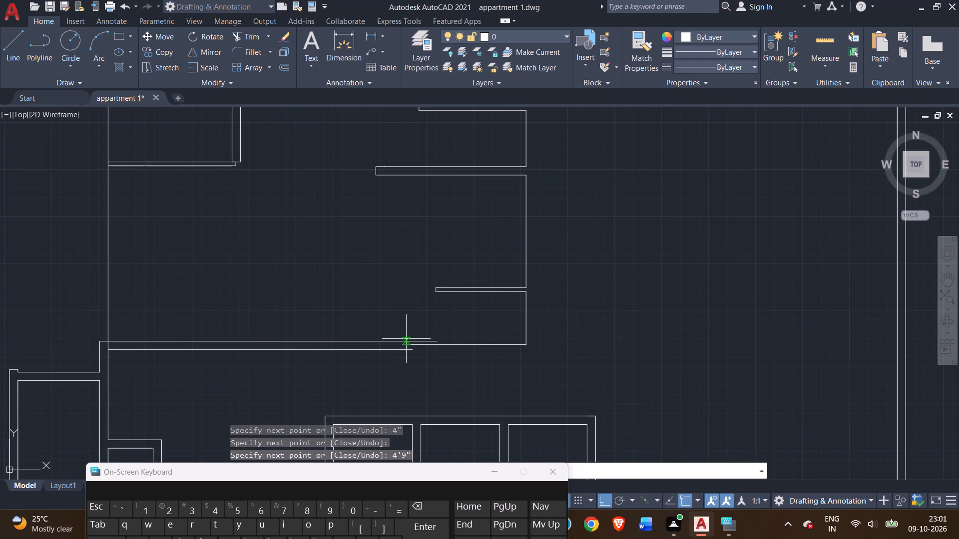
scroll(96, 346, up, 3)
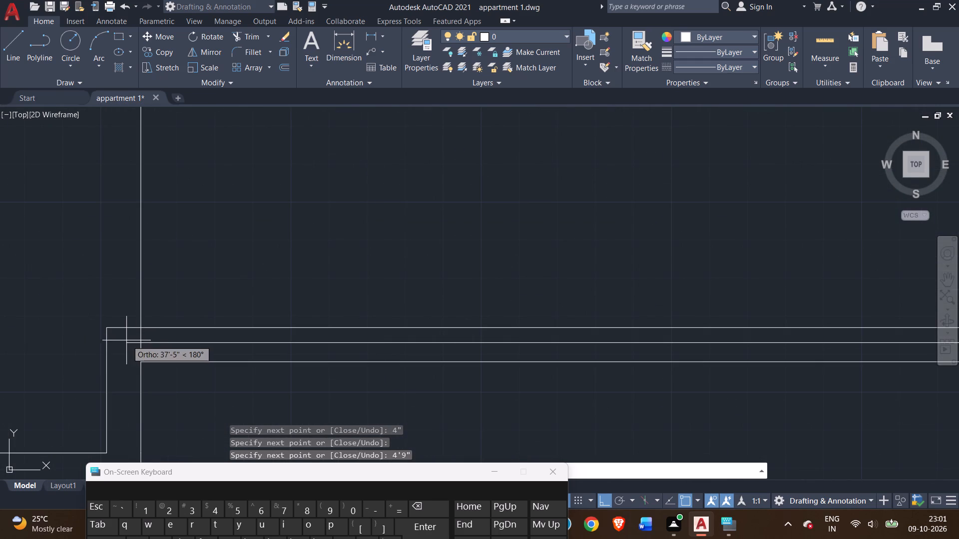
click(108, 344)
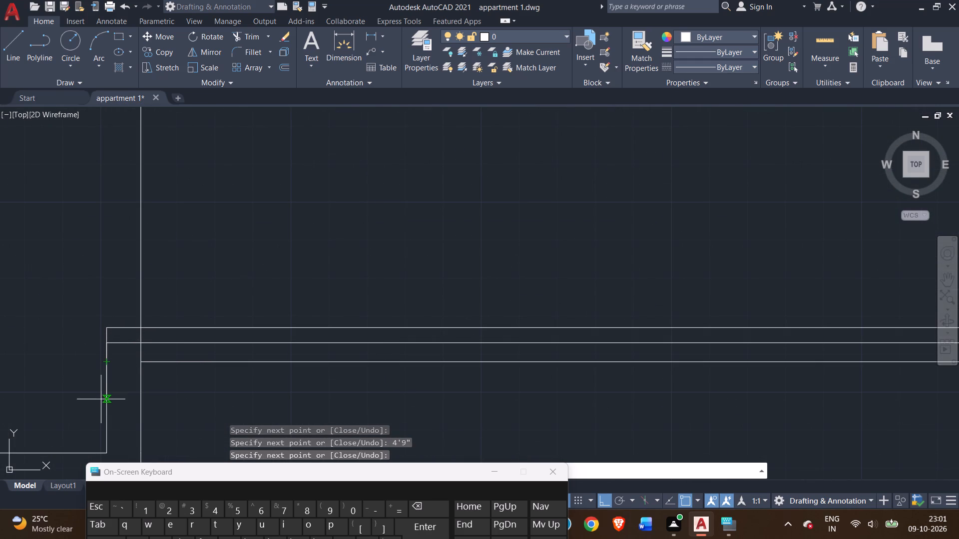
Draw the bottom wall's lower face: 9" down from its west end, and back right to align with the outer wall line.
key(9)
key(shift+quotedbl)
key(Return)
scroll(726, 314, down, 1)
middle_drag(787, 368, 370, 317)
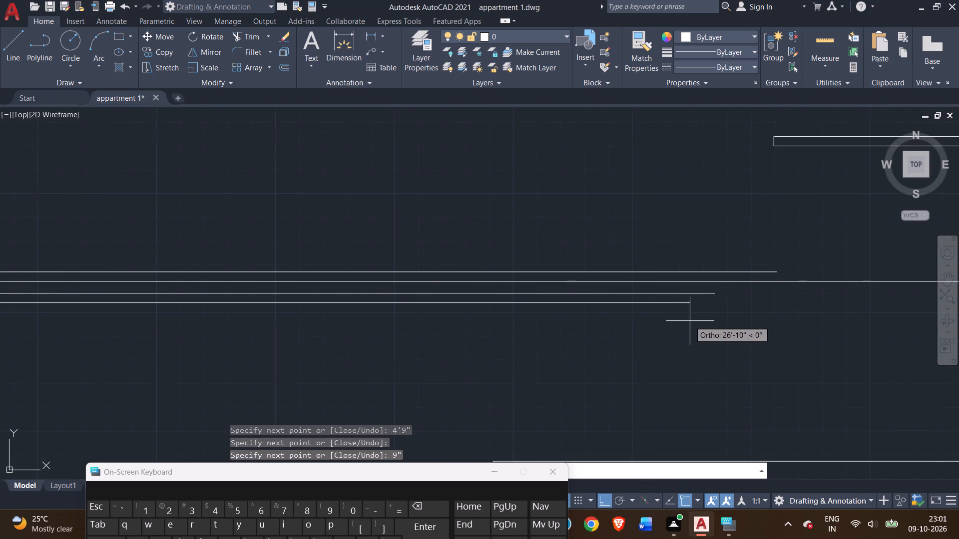
scroll(691, 321, down, 2)
scroll(809, 317, up, 2)
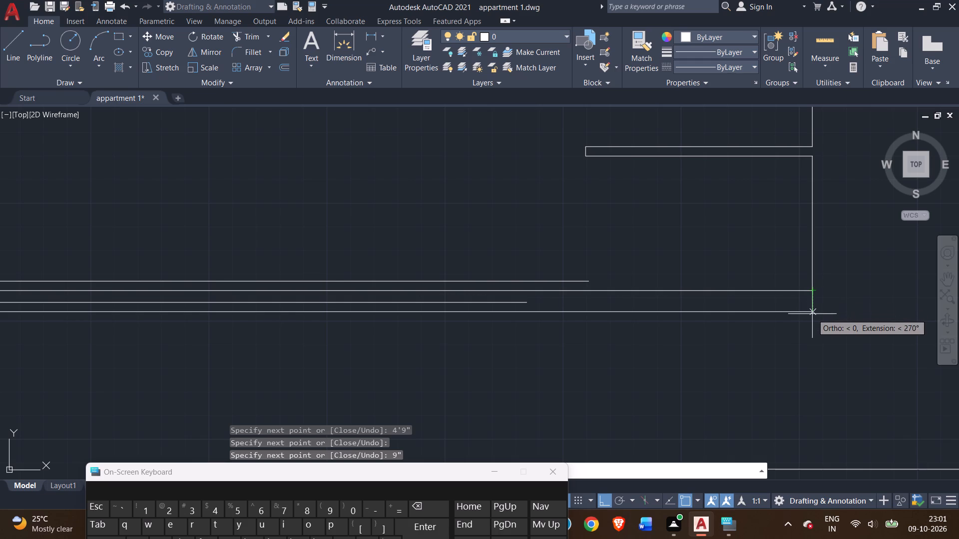
click(812, 312)
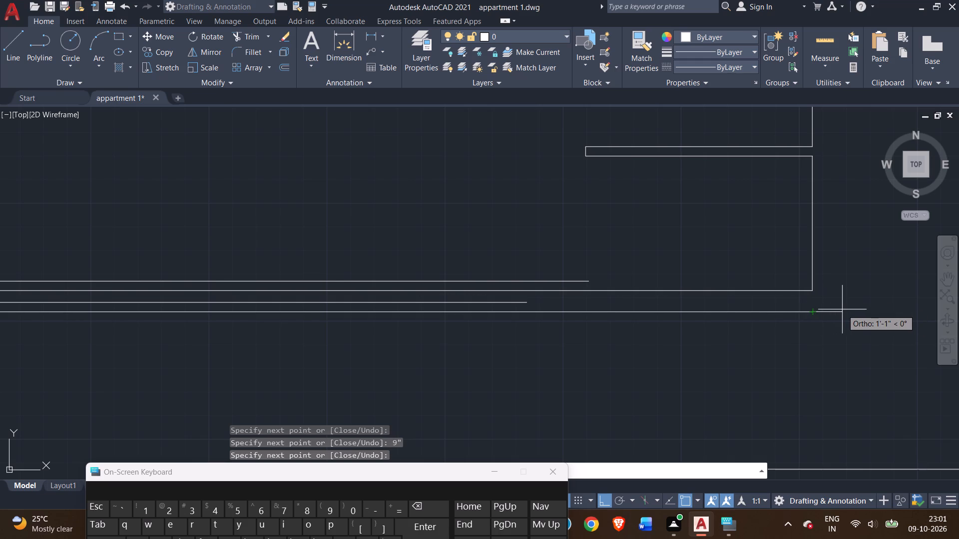
Continue the outer wall face from the bottom wall: 9" to the right, straight up level with the top wall line, and 9" further up.
key(9)
key(shift+quotedbl)
key(Return)
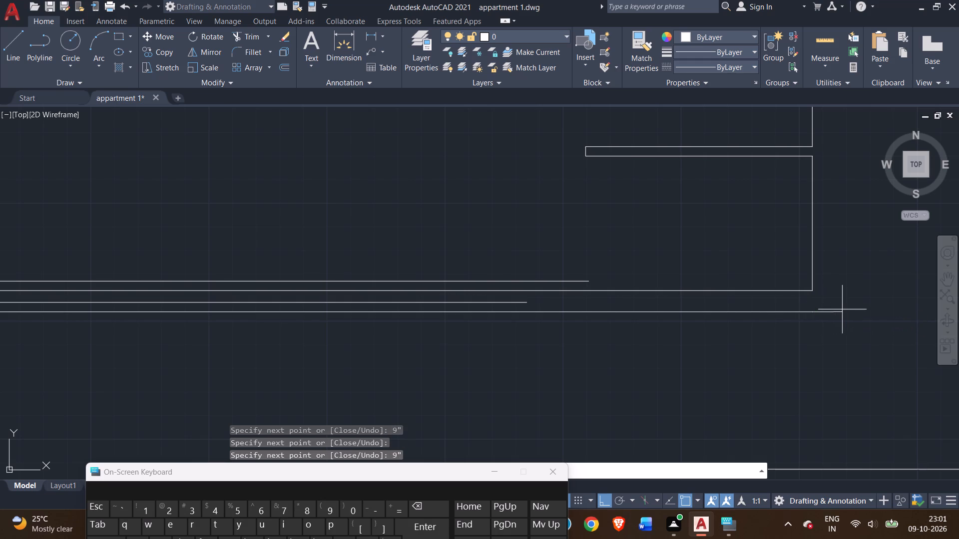
scroll(853, 212, down, 2)
middle_drag(859, 181, 859, 180)
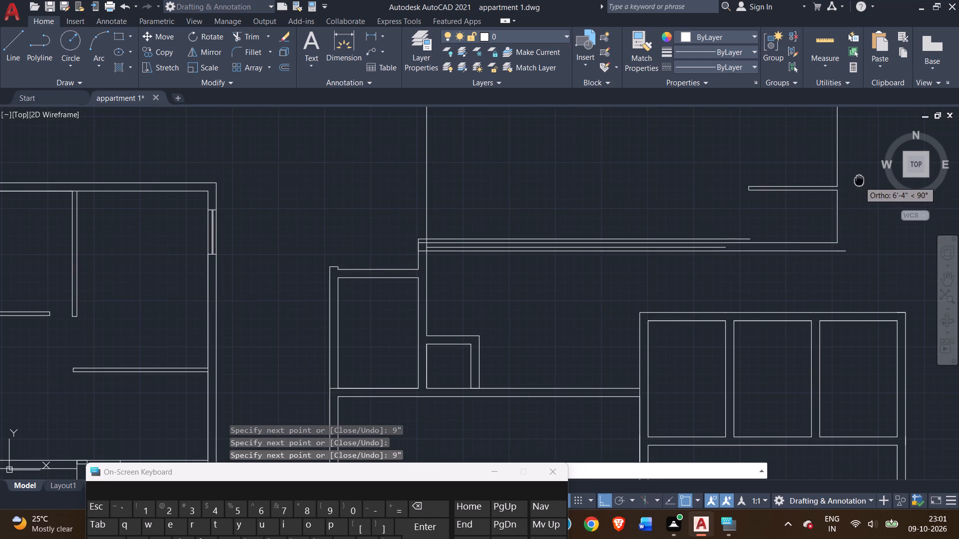
middle_drag(859, 180, 822, 342)
middle_drag(818, 184, 811, 406)
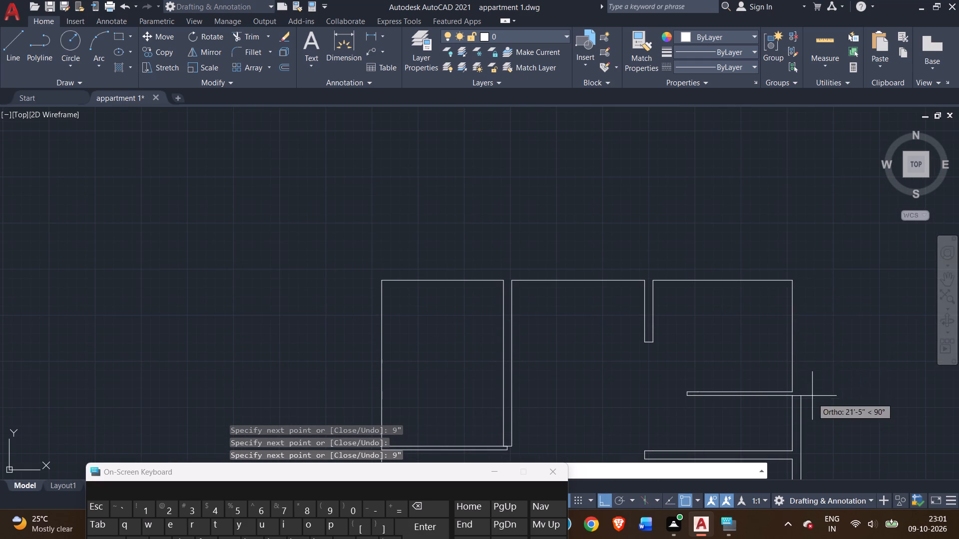
click(802, 280)
key(9)
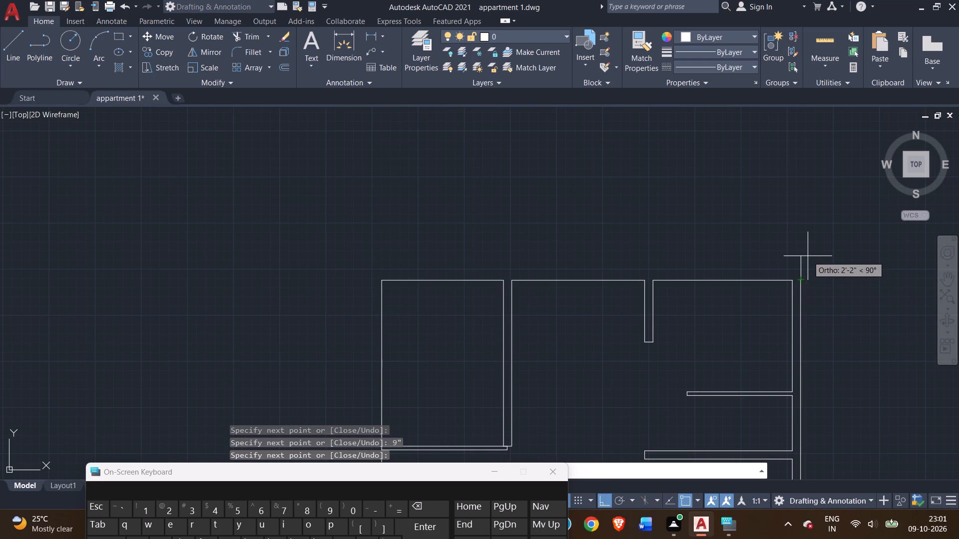
key(shift+quotedbl)
key(Return)
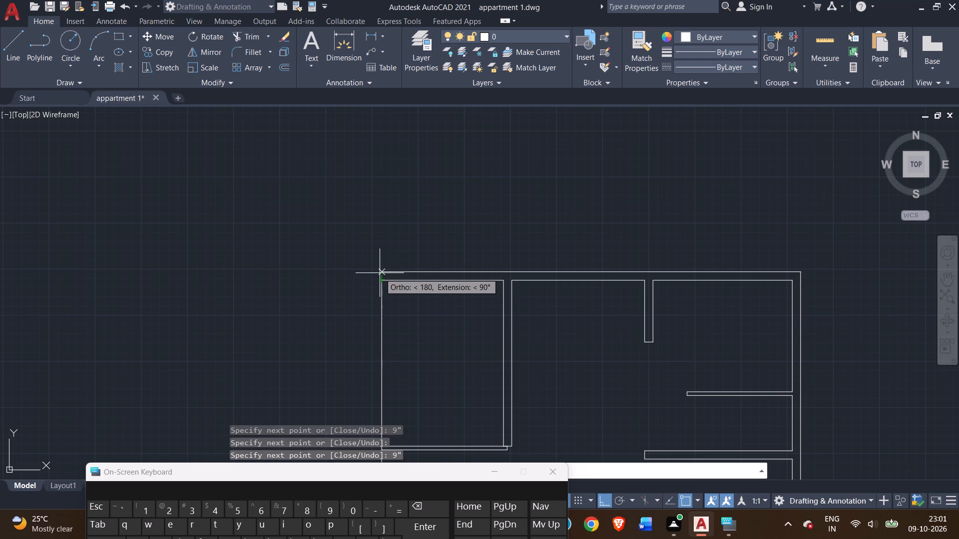
Draw the top wall's outer face left to the west wall line, 9" beyond it, and down to the bottom wall's inner face, ending the line.
click(380, 272)
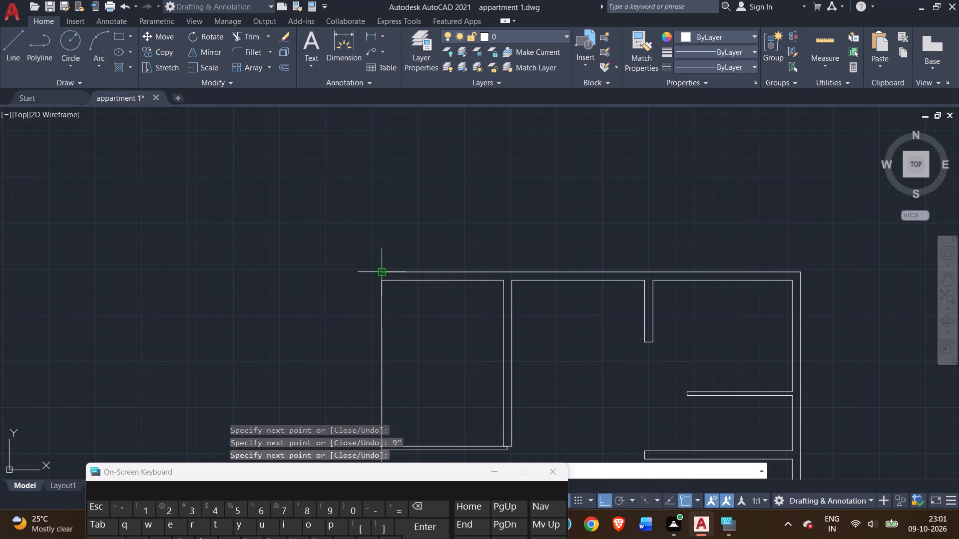
key(9)
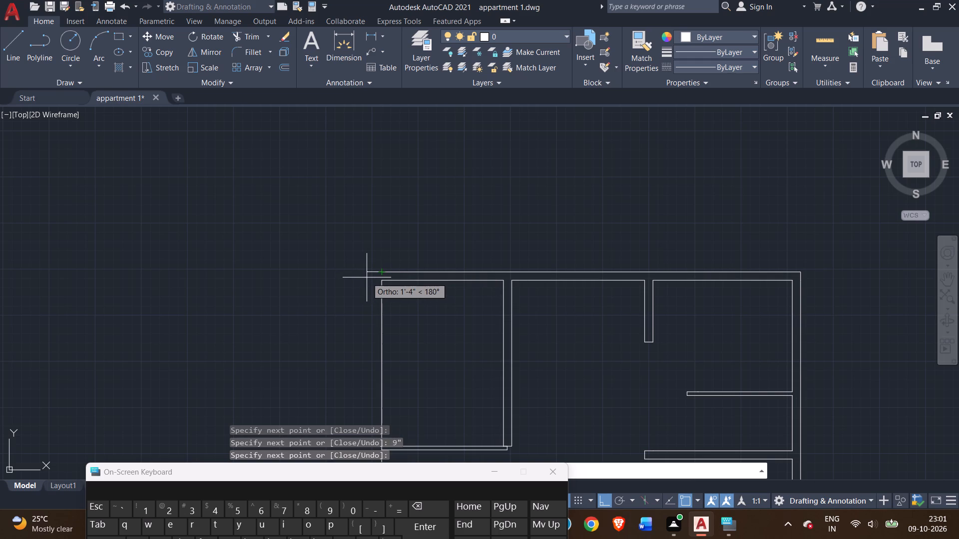
key(shift+quotedbl)
key(Return)
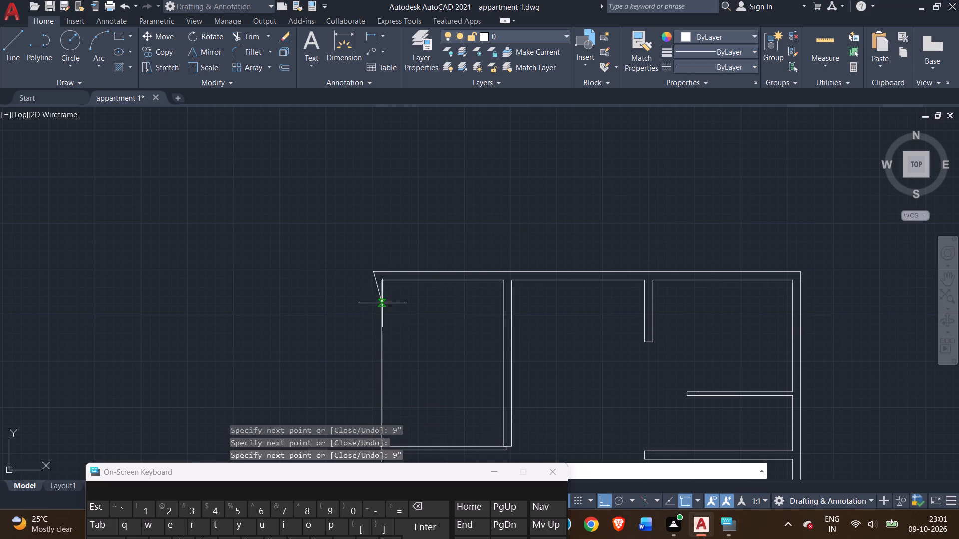
middle_drag(376, 342, 356, 68)
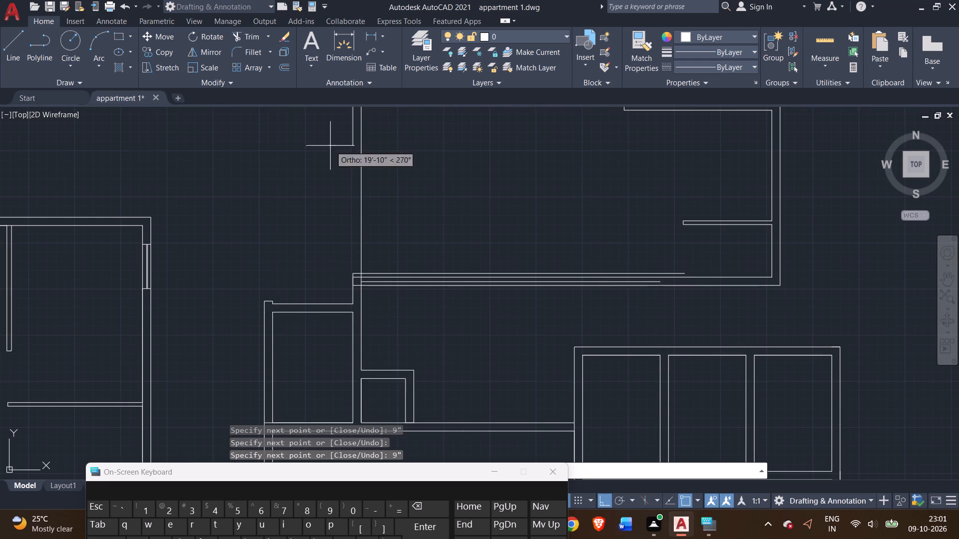
scroll(347, 282, up, 5)
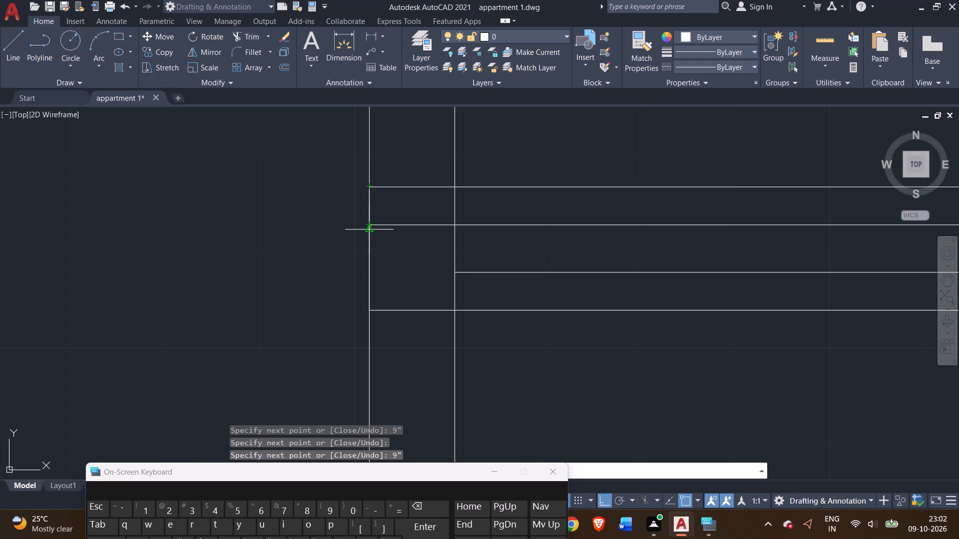
double_click(367, 224)
right_click(340, 227)
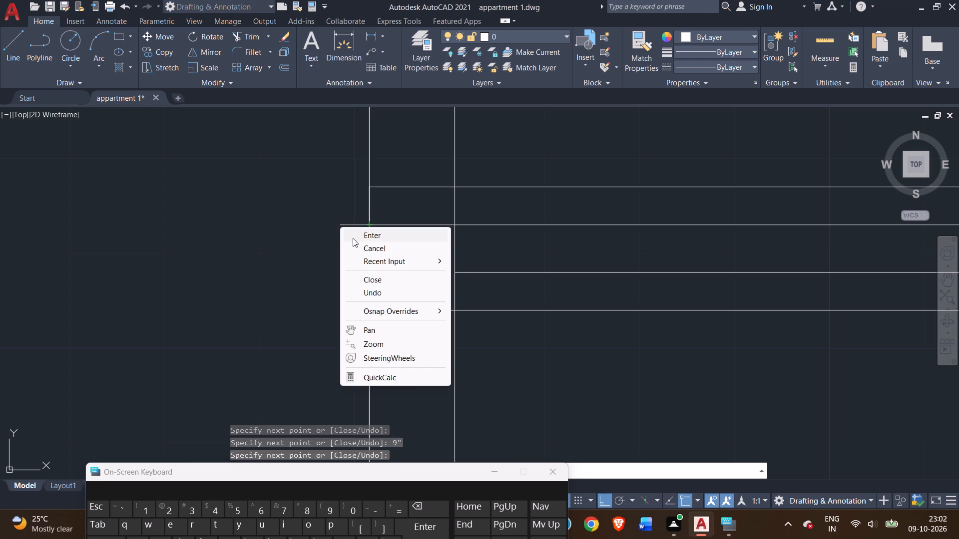
click(359, 237)
Trim away the two stray horizontal lines that overlap the bottom wall.
scroll(288, 253, down, 4)
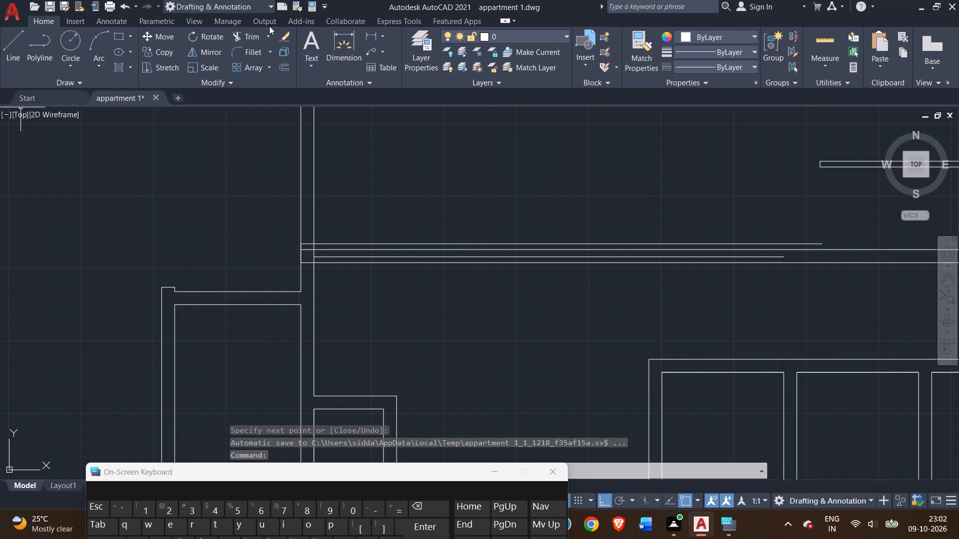
click(258, 37)
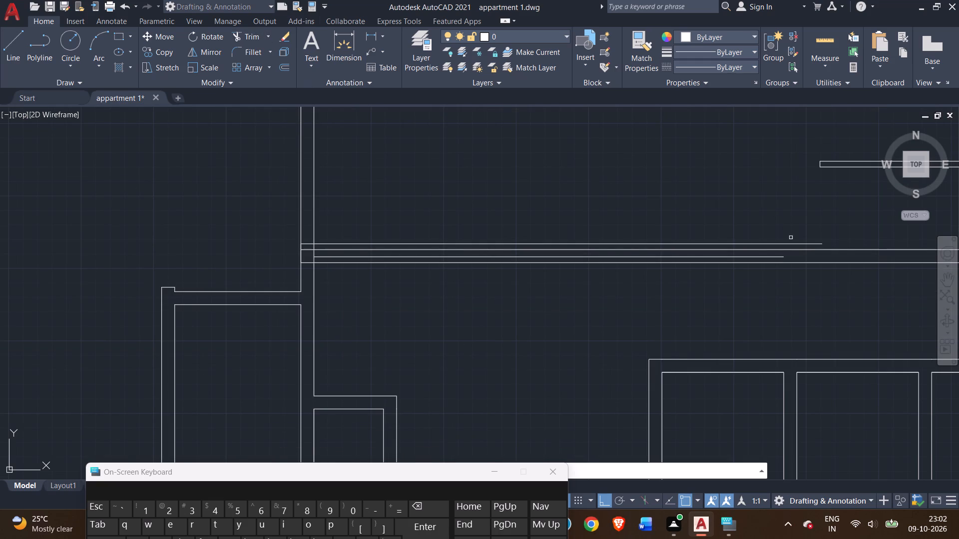
scroll(793, 241, up, 2)
click(793, 248)
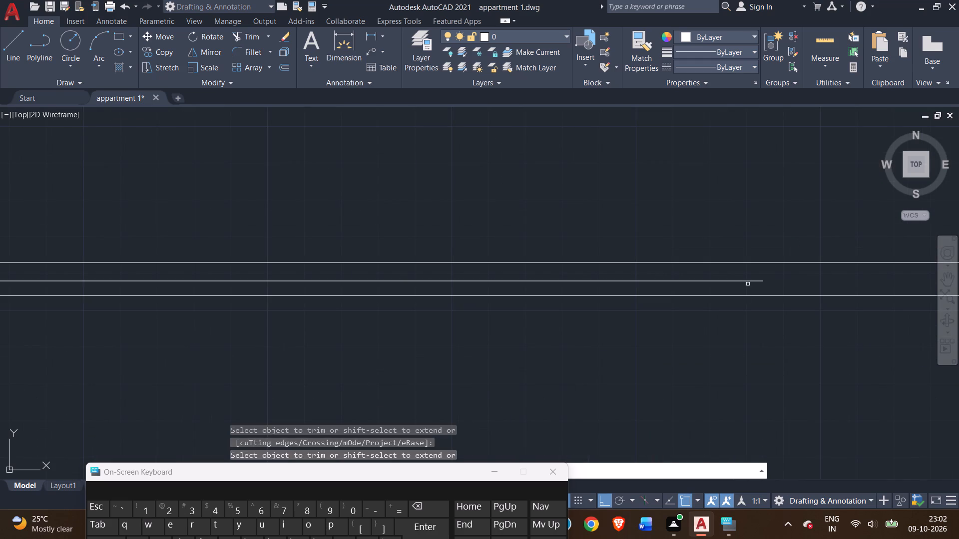
click(748, 280)
Trim the west wall's inner line inside the bottom wall and the bottom wall's inner-face stub crossing the west wall.
scroll(593, 334, down, 2)
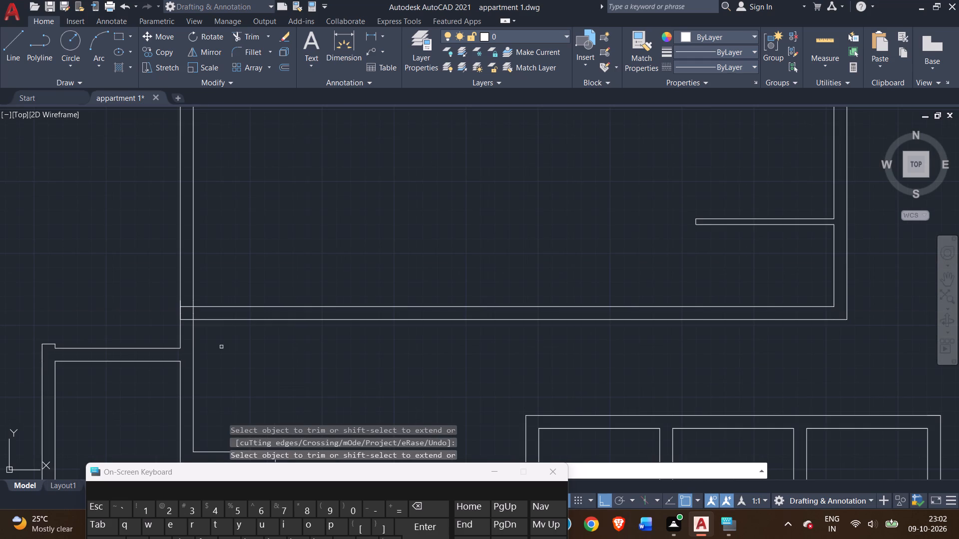
scroll(192, 316, up, 3)
click(191, 304)
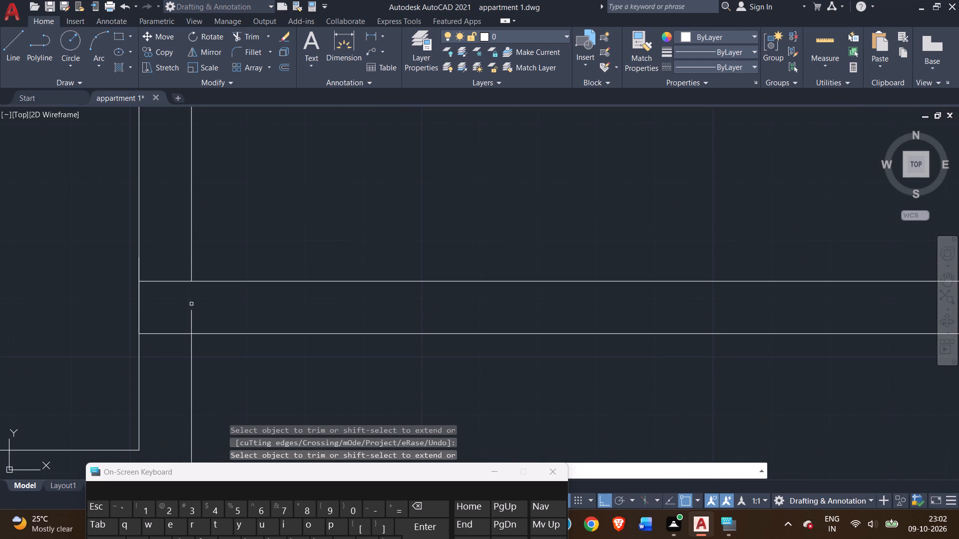
click(193, 315)
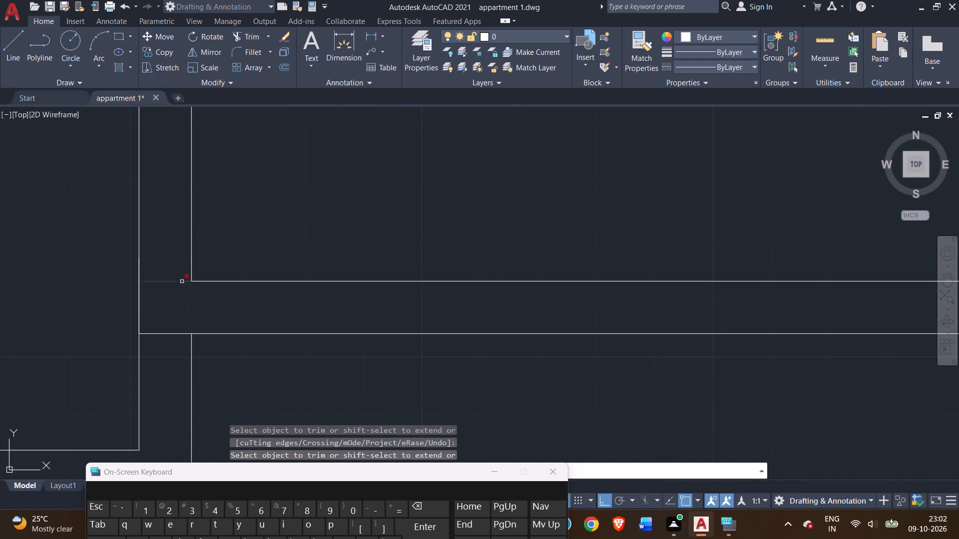
click(182, 281)
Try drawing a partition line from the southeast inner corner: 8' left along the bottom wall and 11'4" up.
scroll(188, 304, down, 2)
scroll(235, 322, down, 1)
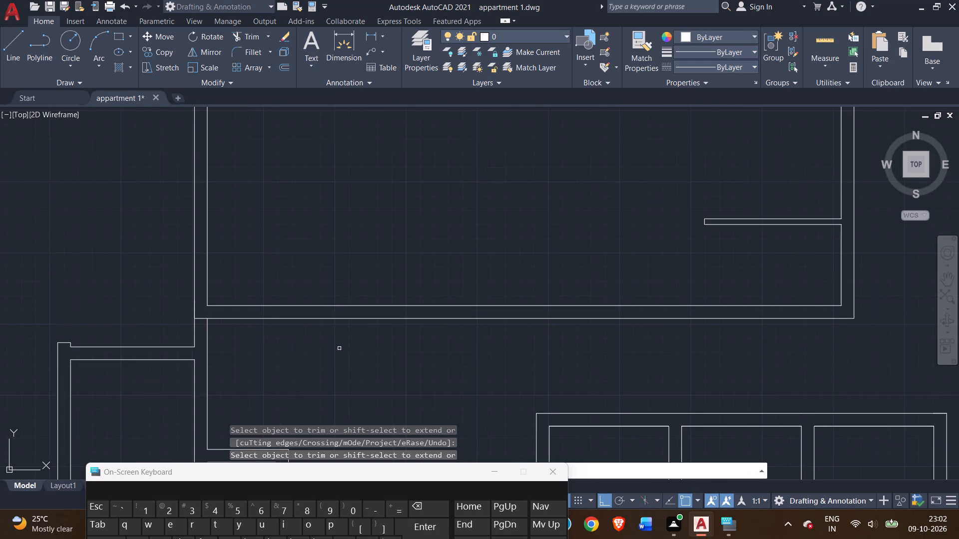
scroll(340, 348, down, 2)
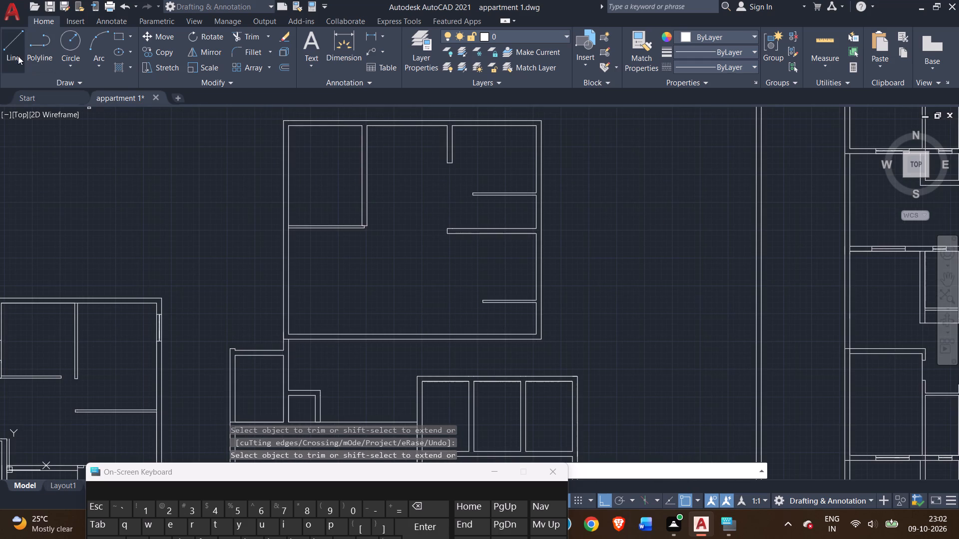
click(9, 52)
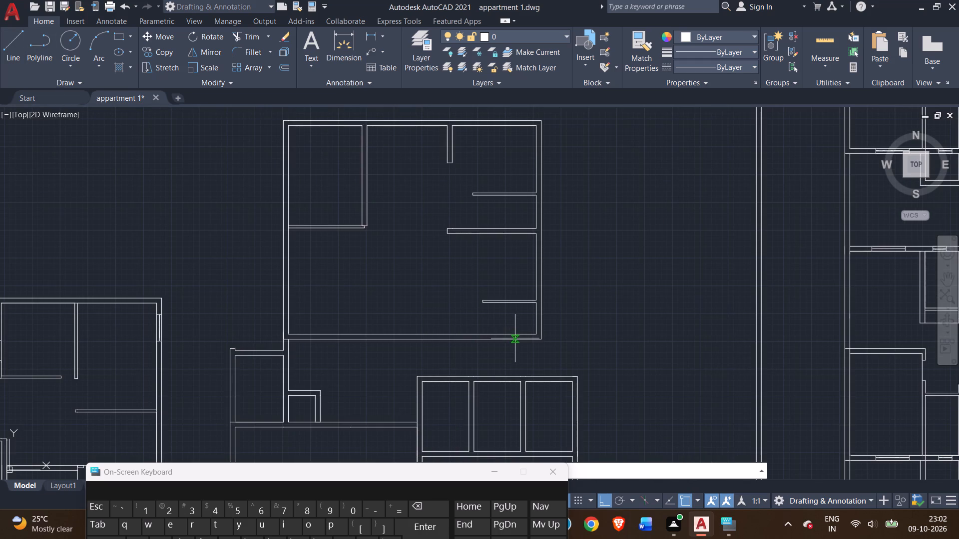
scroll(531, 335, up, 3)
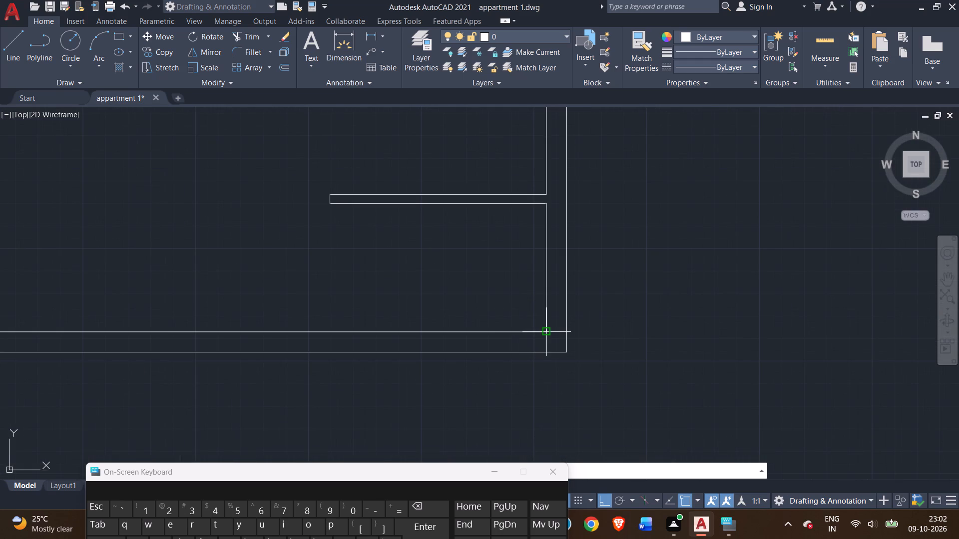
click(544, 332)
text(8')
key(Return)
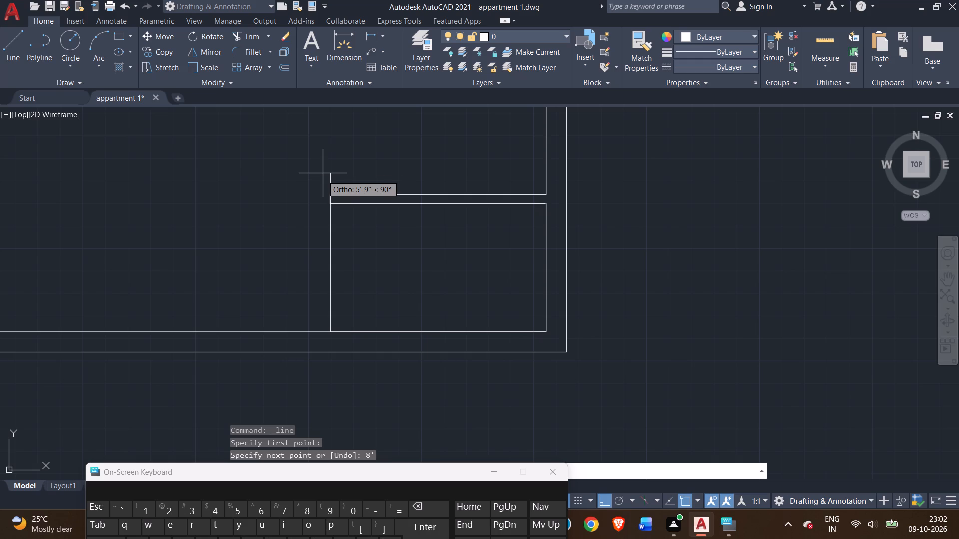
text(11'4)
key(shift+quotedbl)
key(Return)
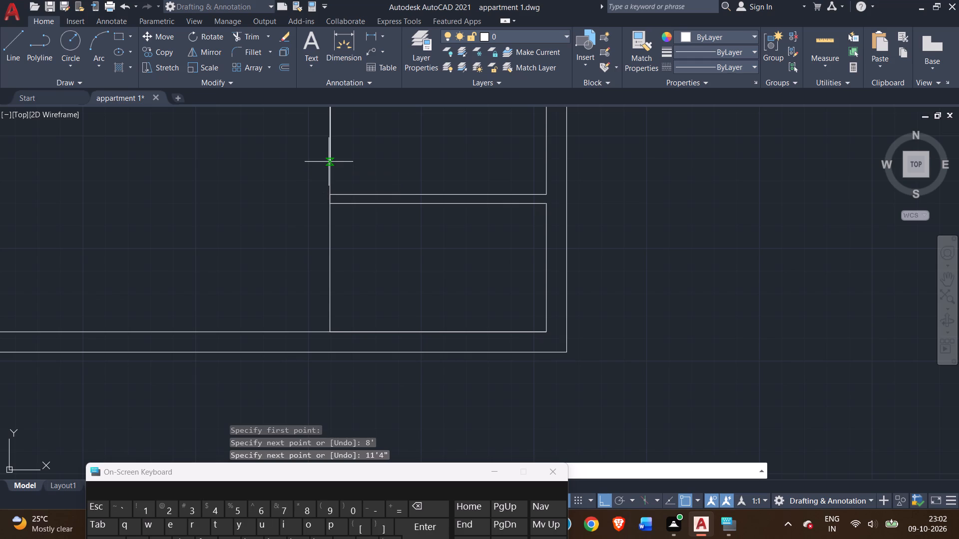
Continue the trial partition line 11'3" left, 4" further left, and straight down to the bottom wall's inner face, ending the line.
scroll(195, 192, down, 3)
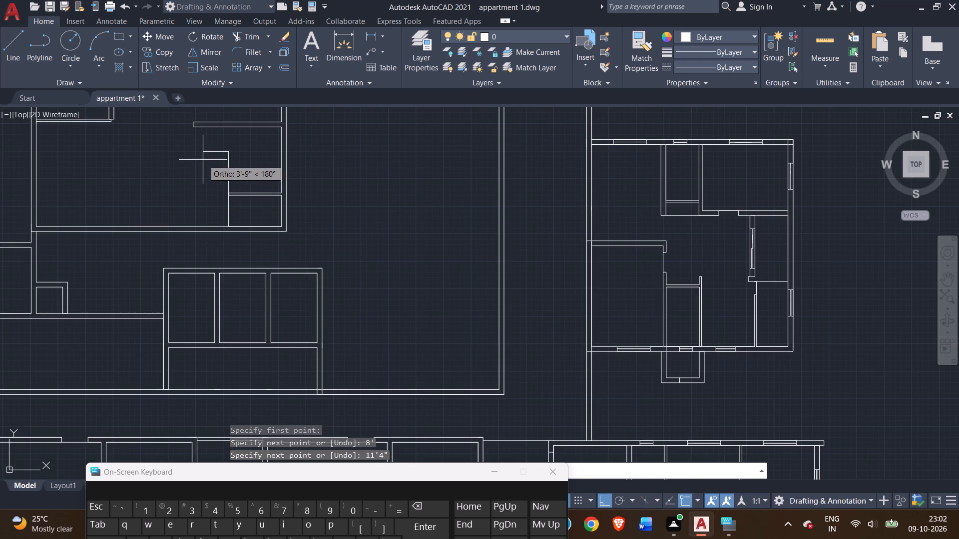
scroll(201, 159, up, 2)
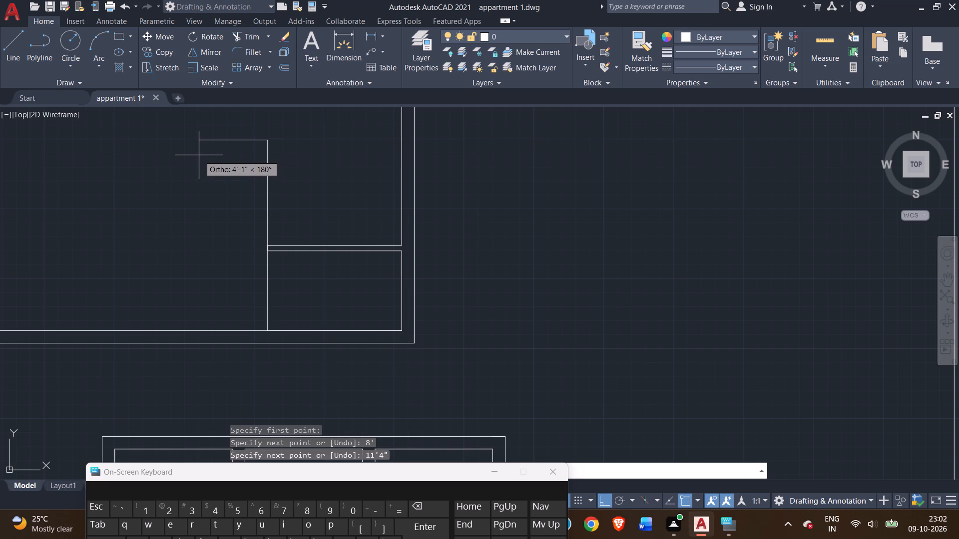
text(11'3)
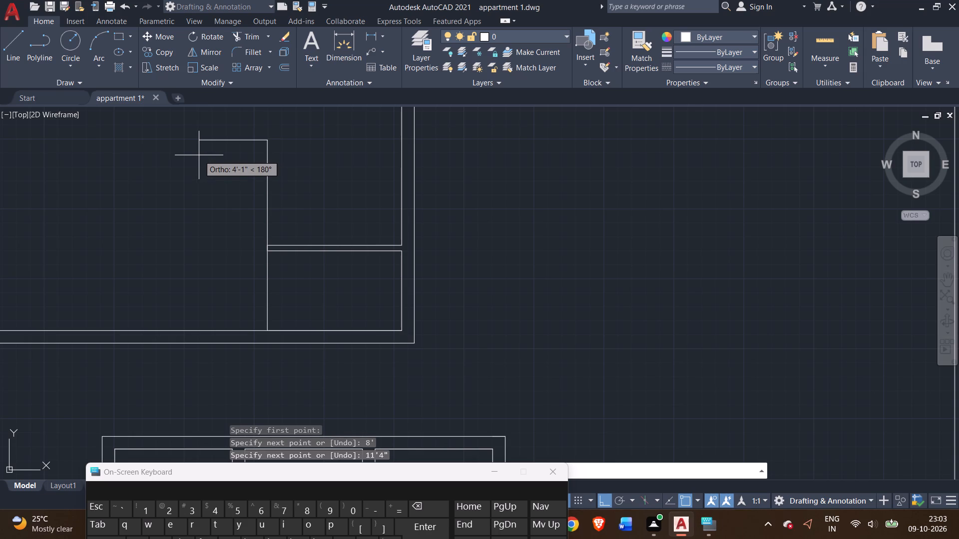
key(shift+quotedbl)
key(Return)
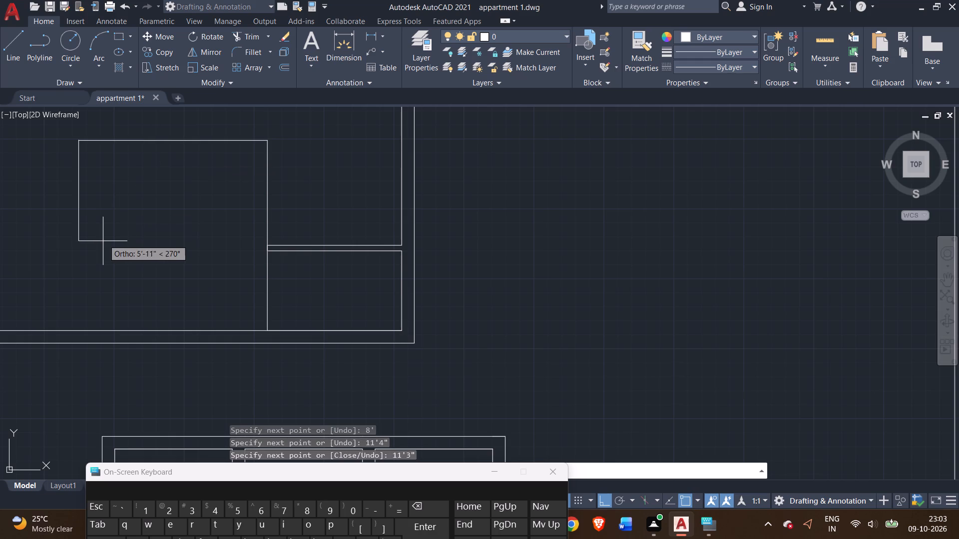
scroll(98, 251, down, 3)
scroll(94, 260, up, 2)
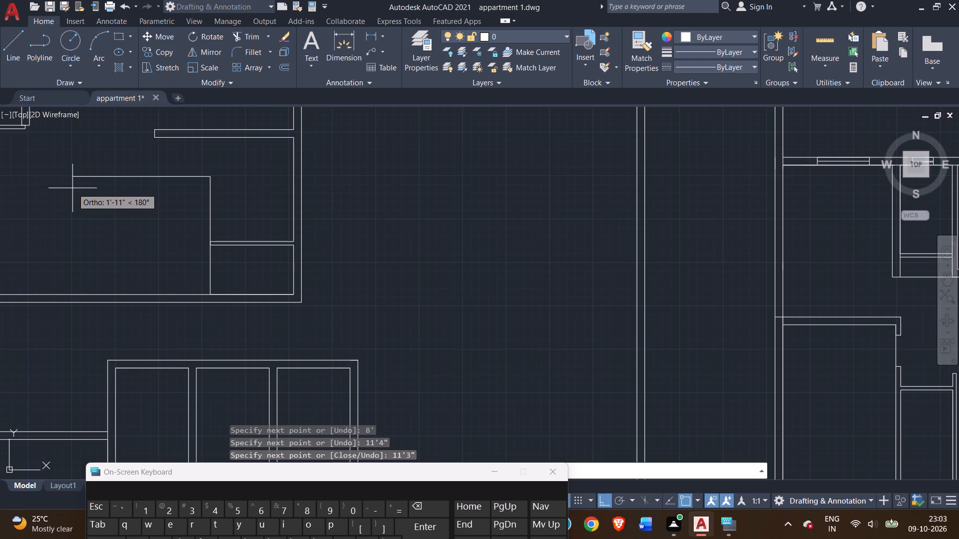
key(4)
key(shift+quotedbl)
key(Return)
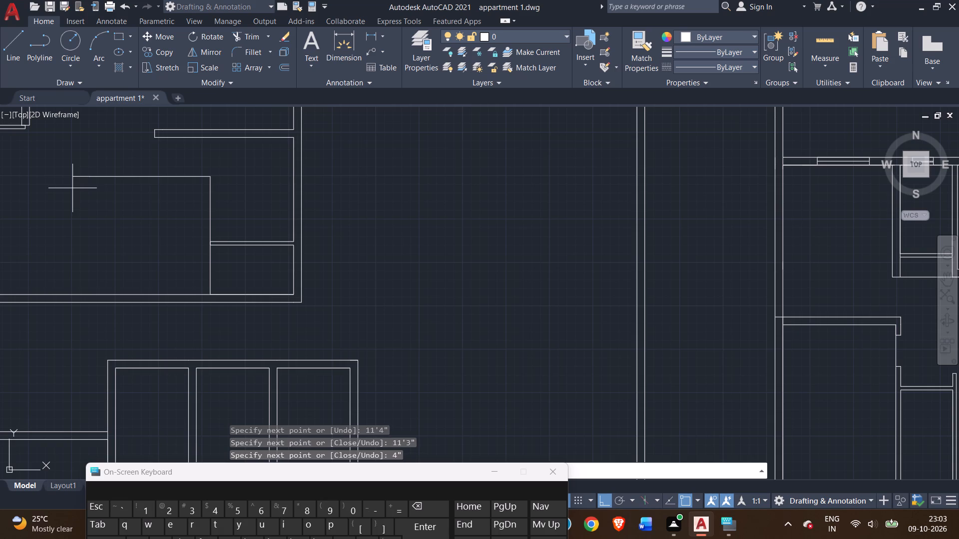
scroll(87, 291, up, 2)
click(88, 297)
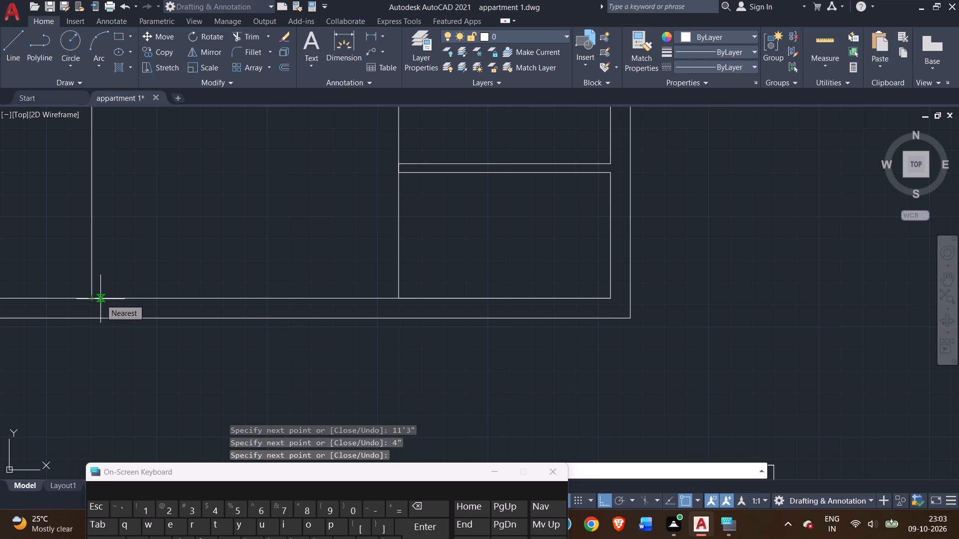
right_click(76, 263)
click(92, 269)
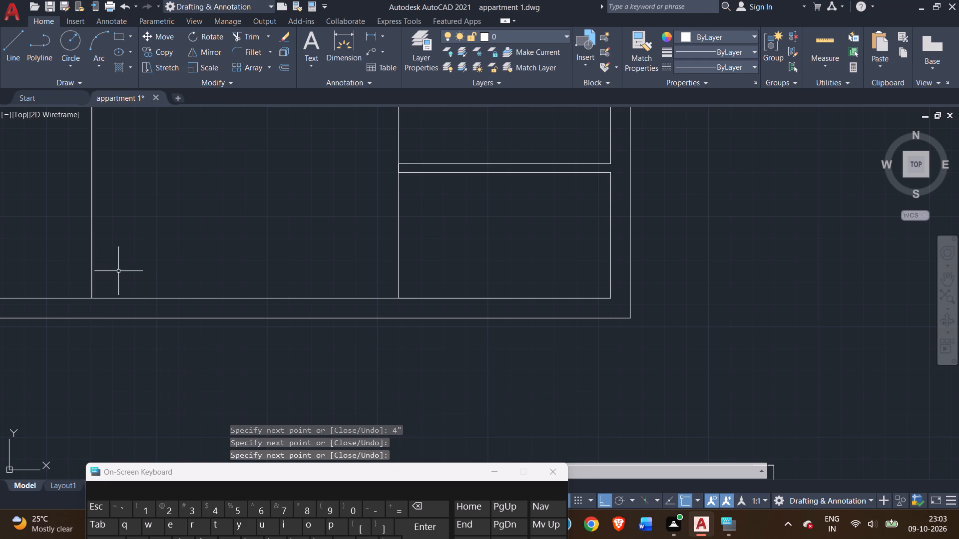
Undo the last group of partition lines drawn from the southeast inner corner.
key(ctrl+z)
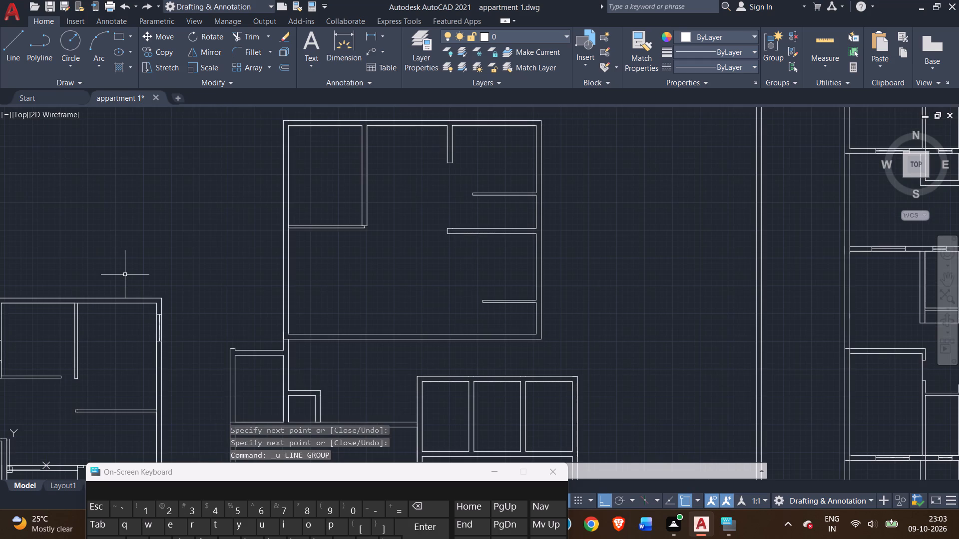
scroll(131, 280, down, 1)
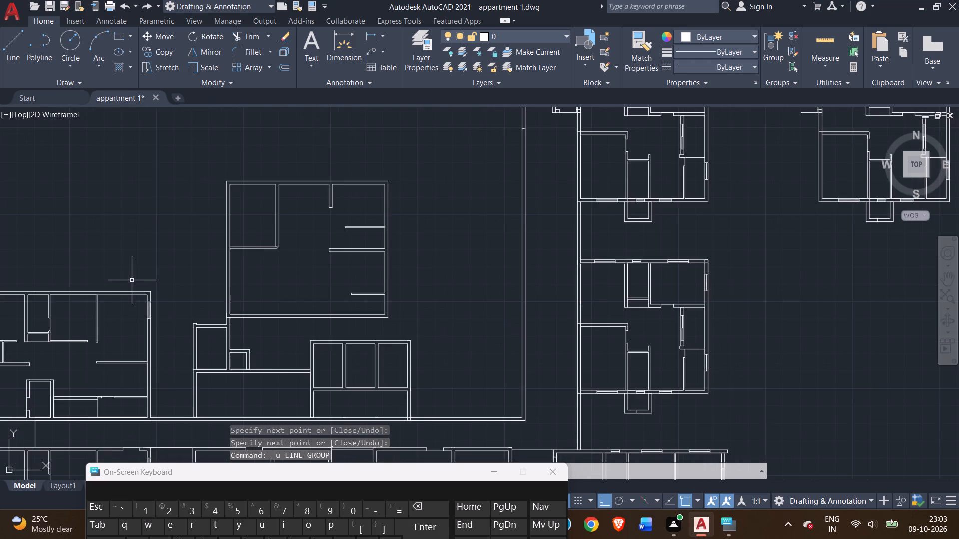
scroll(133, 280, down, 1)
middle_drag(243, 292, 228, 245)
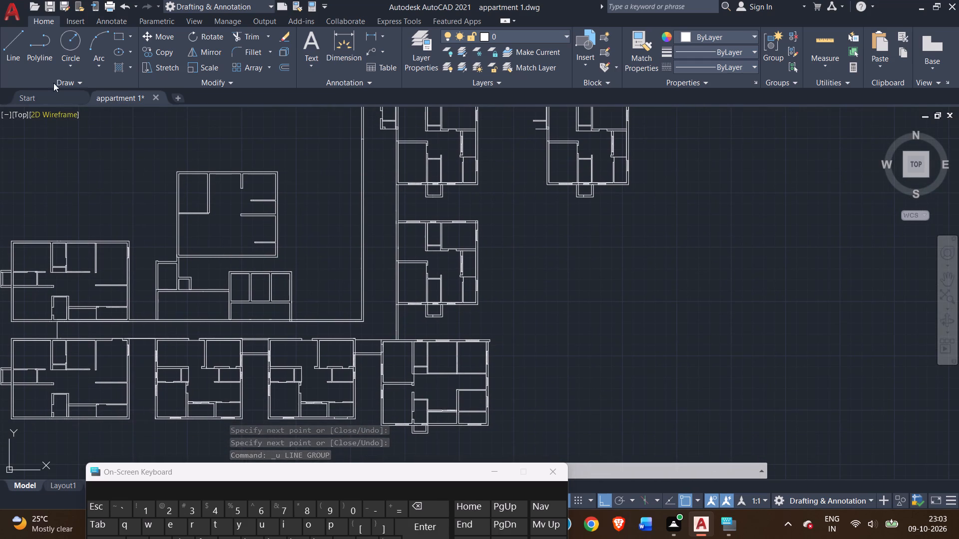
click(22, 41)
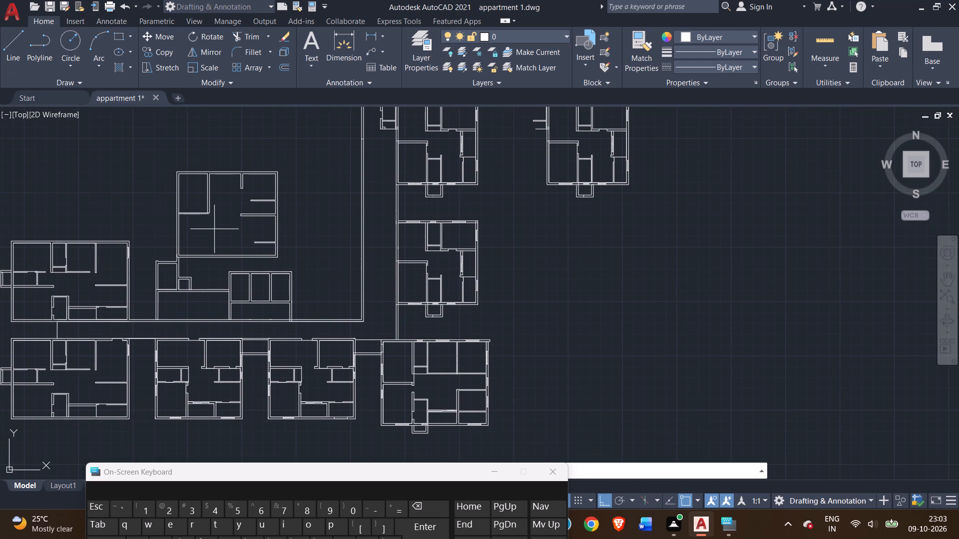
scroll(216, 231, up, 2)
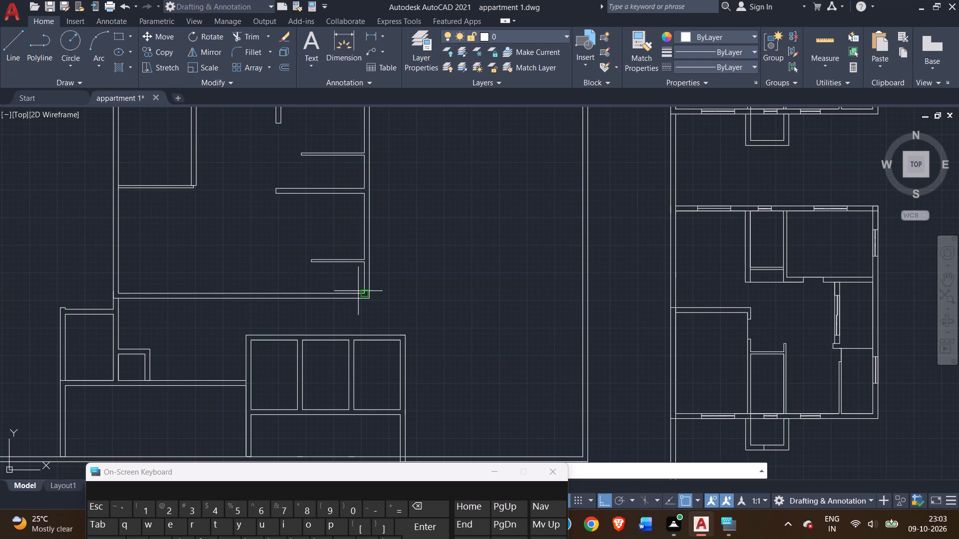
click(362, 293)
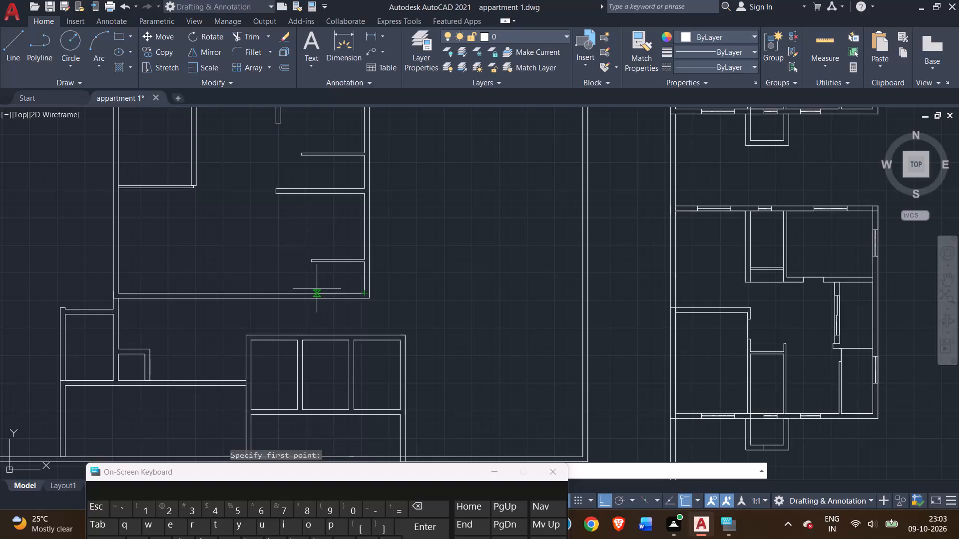
Save the drawing.
key(ctrl+s)
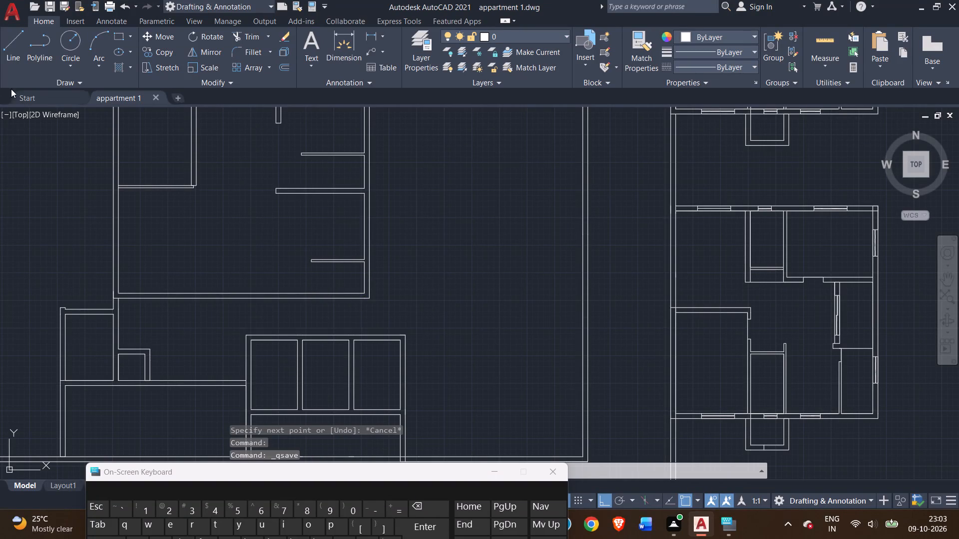
Draw a partition line from the southeast inner corner: 8' left along the bottom wall's inner face, then 11'4" up.
click(13, 51)
scroll(366, 289, up, 3)
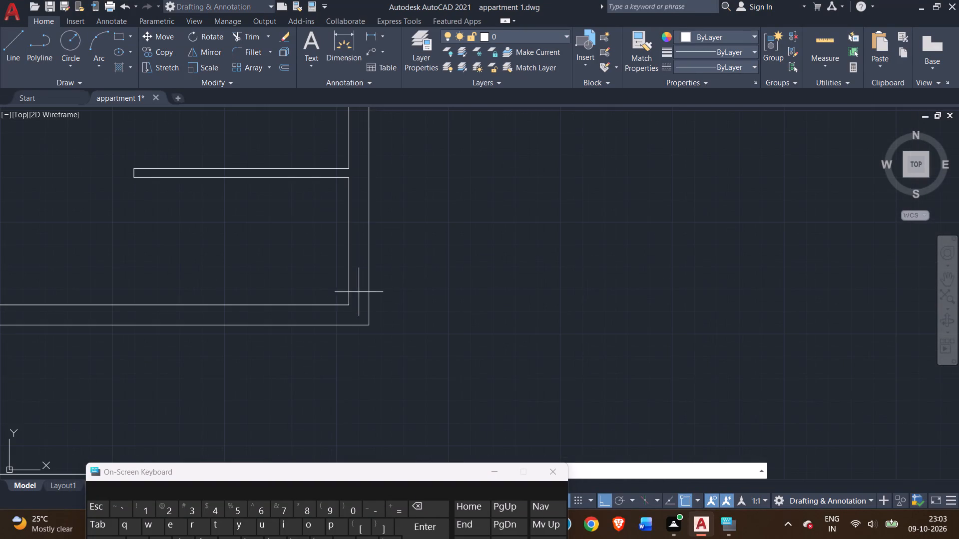
click(347, 304)
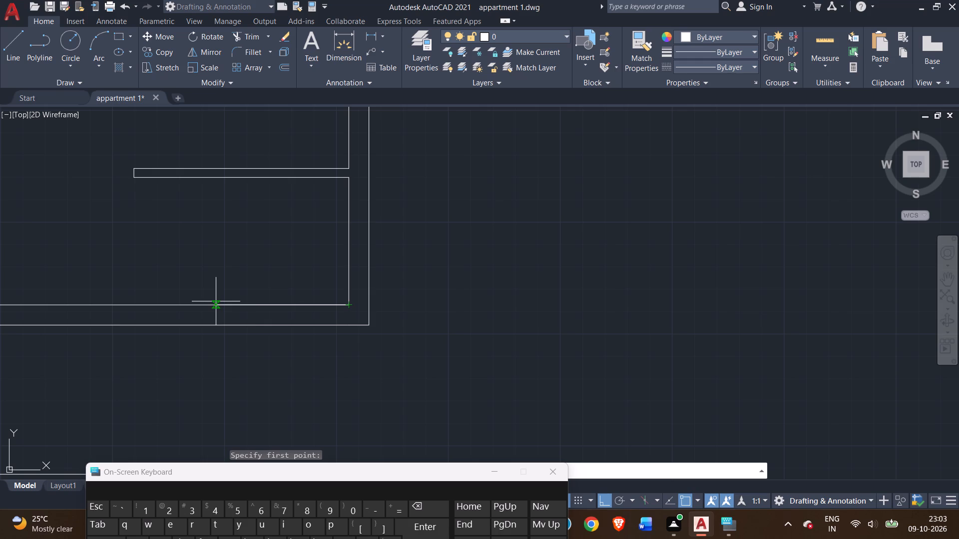
text(8')
key(Return)
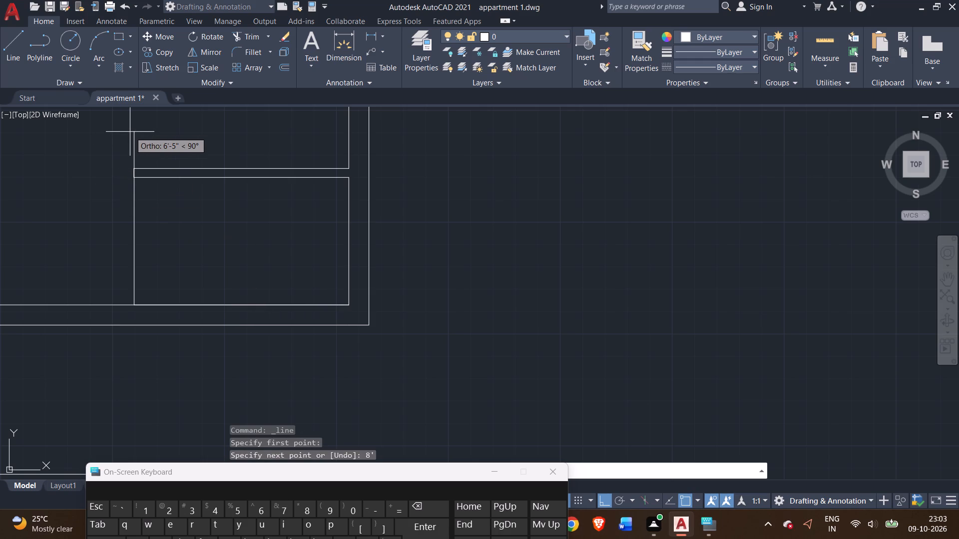
text(11';4)
key(shift+quotedbl)
key(Return)
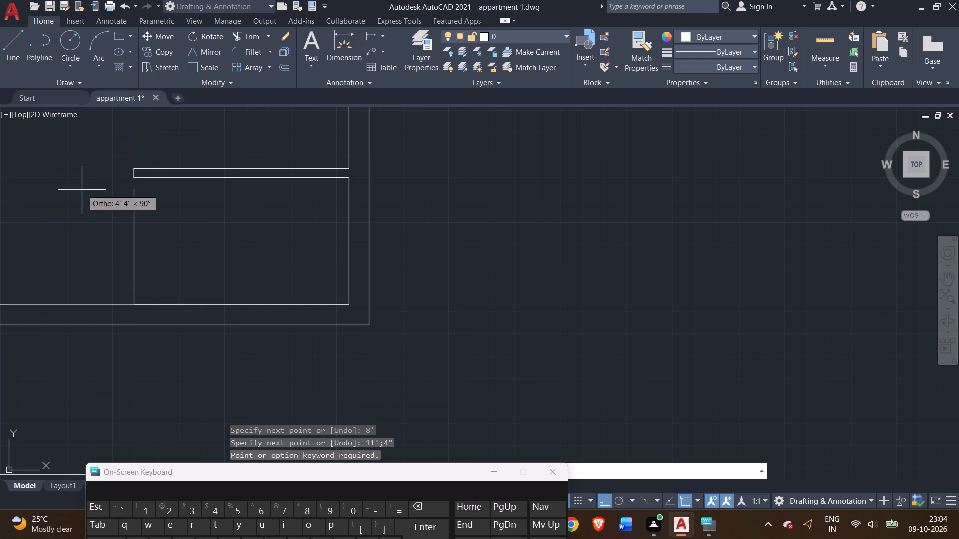
text(11'4)
key(shift+quotedbl)
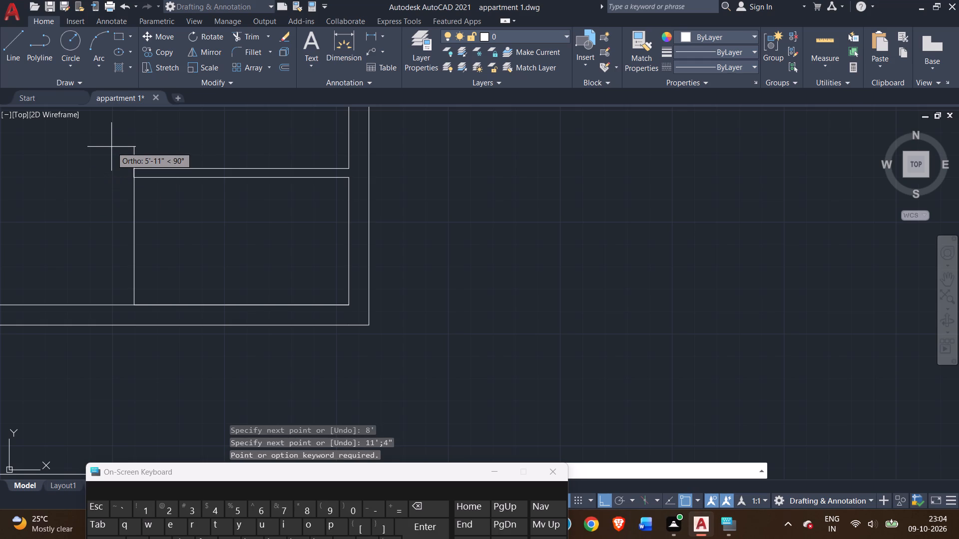
key(Return)
Continue the line 11'3" left, 4" down, and back right to the vertical partition line, outlining the horizontal partition.
scroll(60, 168, down, 2)
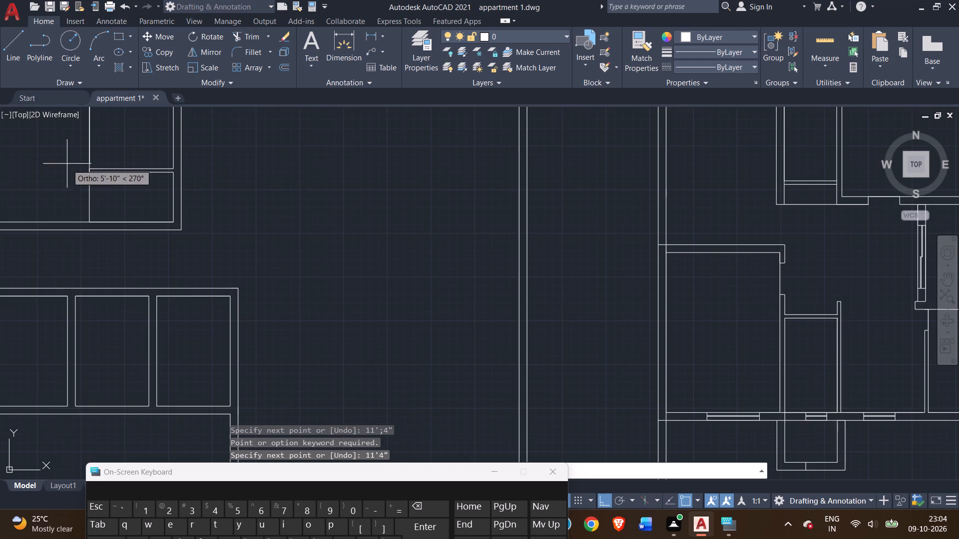
scroll(61, 174, down, 2)
scroll(51, 154, up, 2)
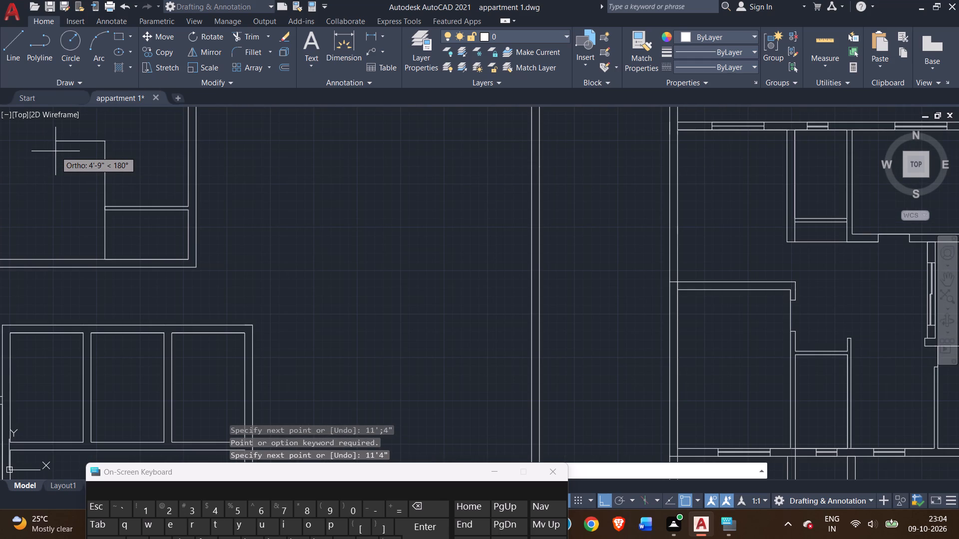
scroll(77, 151, up, 2)
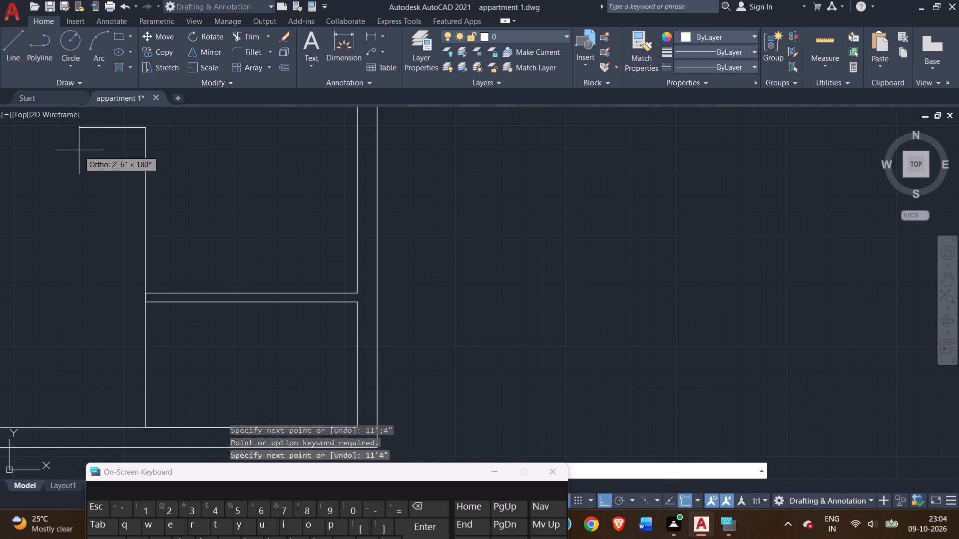
scroll(85, 149, down, 2)
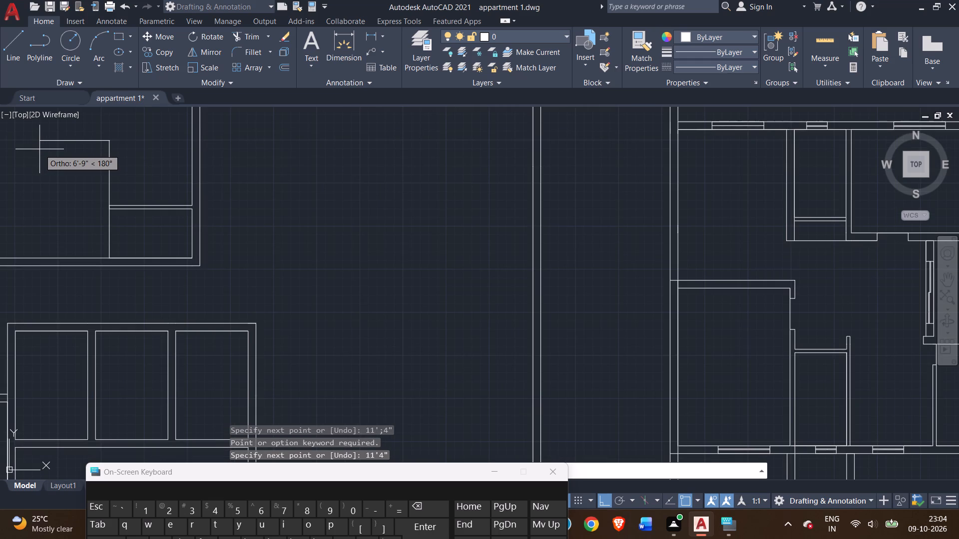
text(11'3)
key(shift+quotedbl)
key(Return)
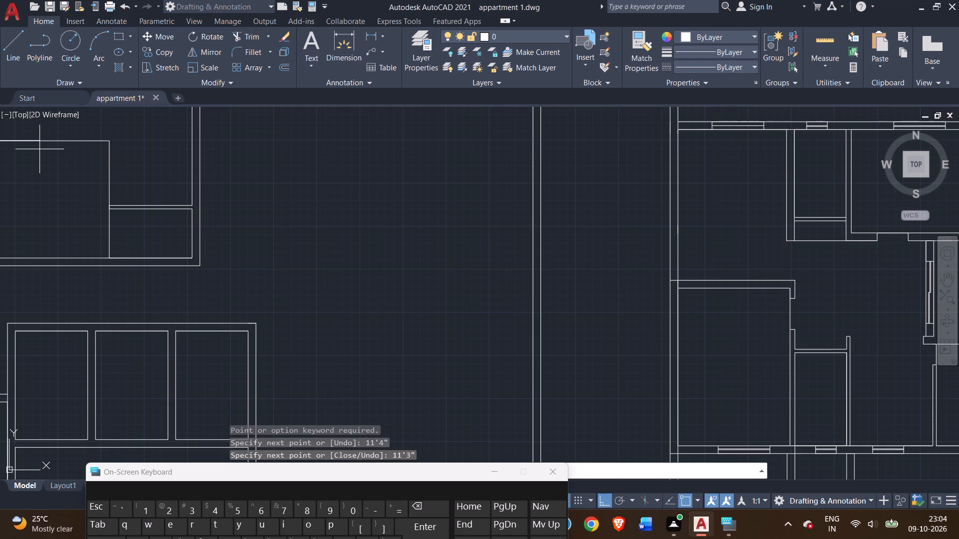
scroll(43, 202, down, 2)
scroll(28, 198, up, 2)
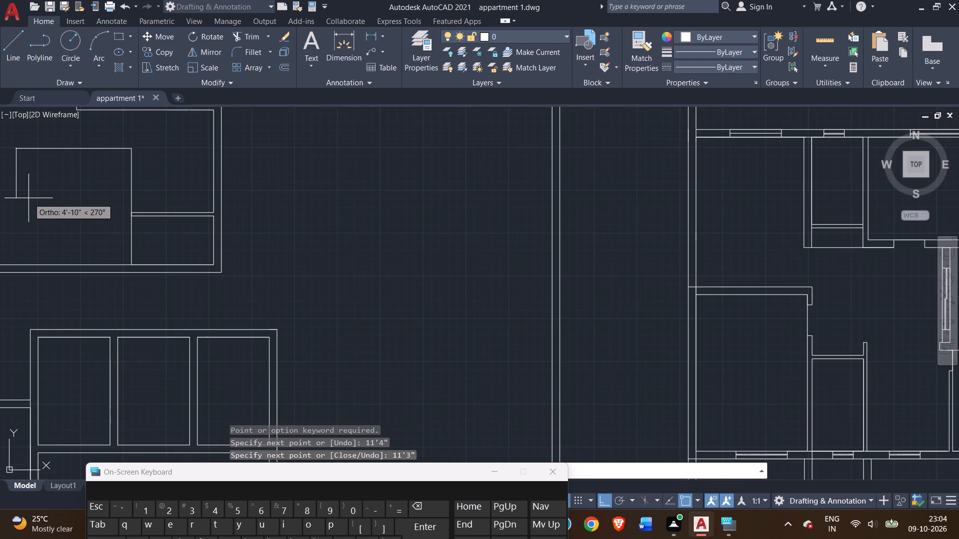
key(4)
key(shift+quotedbl)
key(Return)
scroll(71, 163, up, 2)
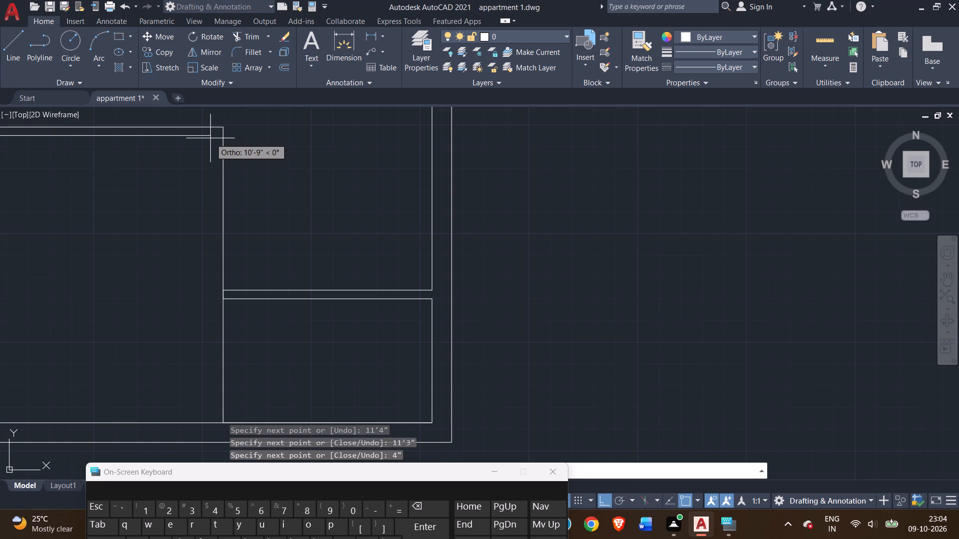
click(223, 138)
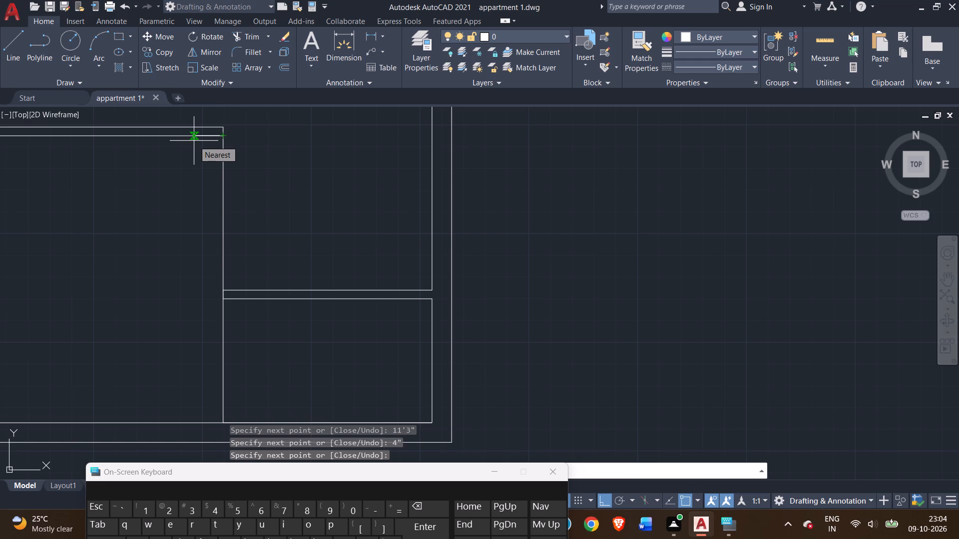
Continue the line 9" left and straight down to the bottom wall's inner face, ending the line.
key(9)
key(shift+quotedbl)
key(Return)
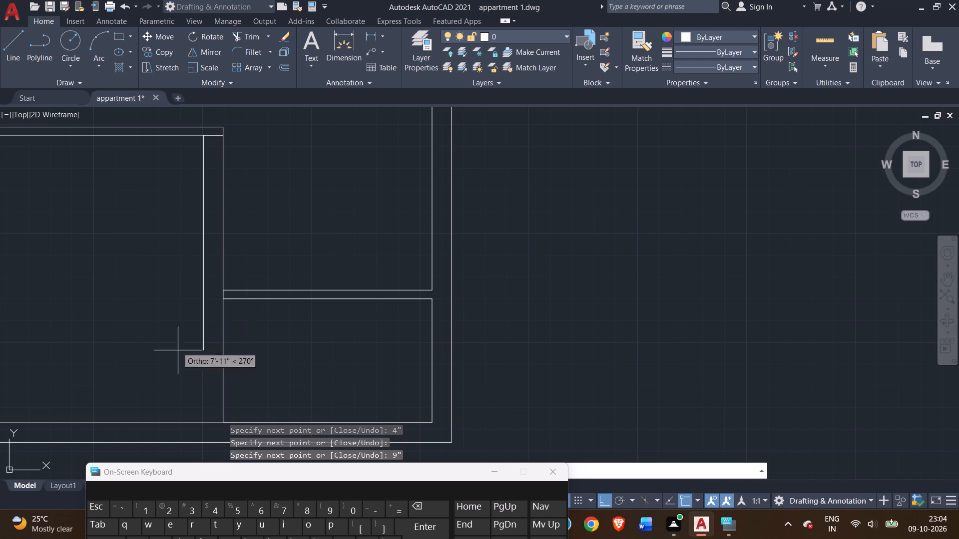
click(201, 425)
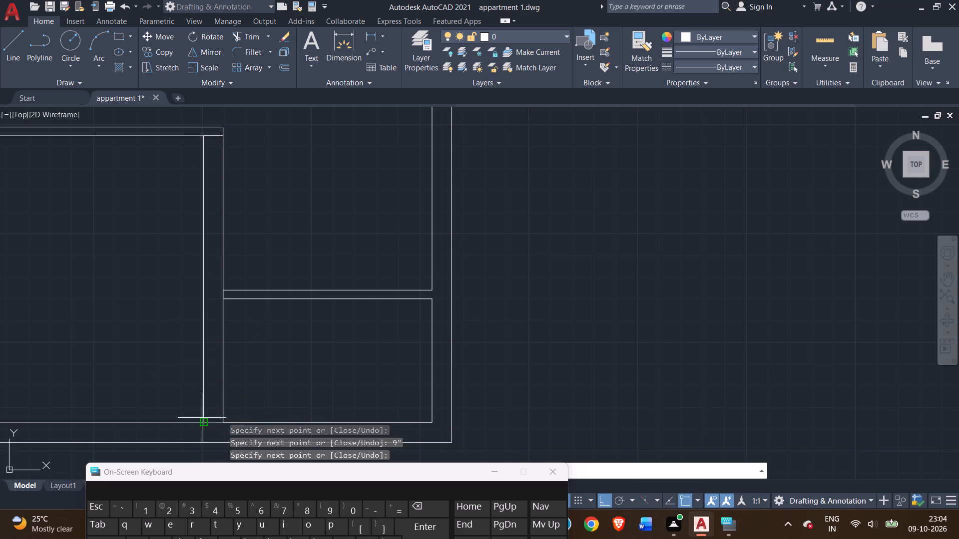
right_click(201, 402)
click(233, 255)
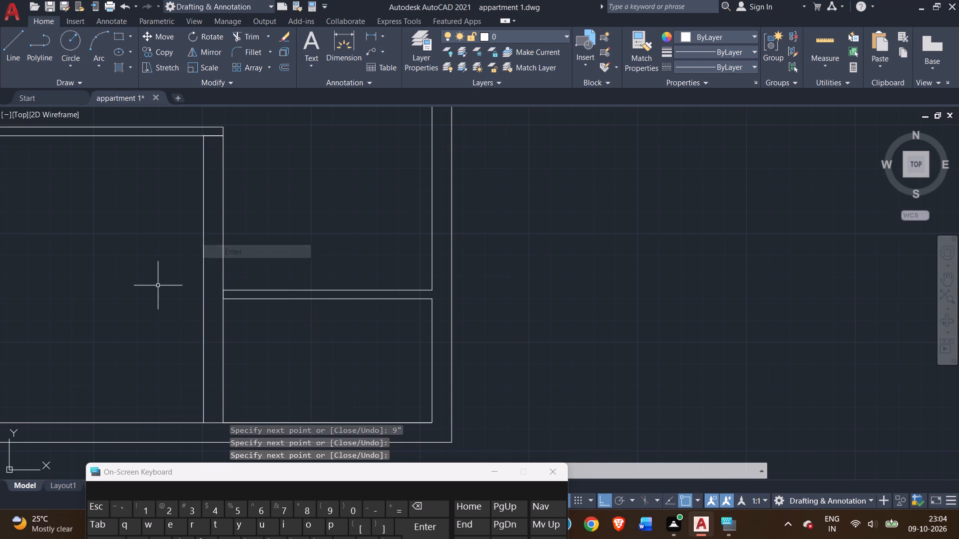
Trim the 4" partition's lower line where it crosses the top of the 9" vertical partition.
scroll(152, 290, down, 2)
middle_drag(152, 290, 213, 290)
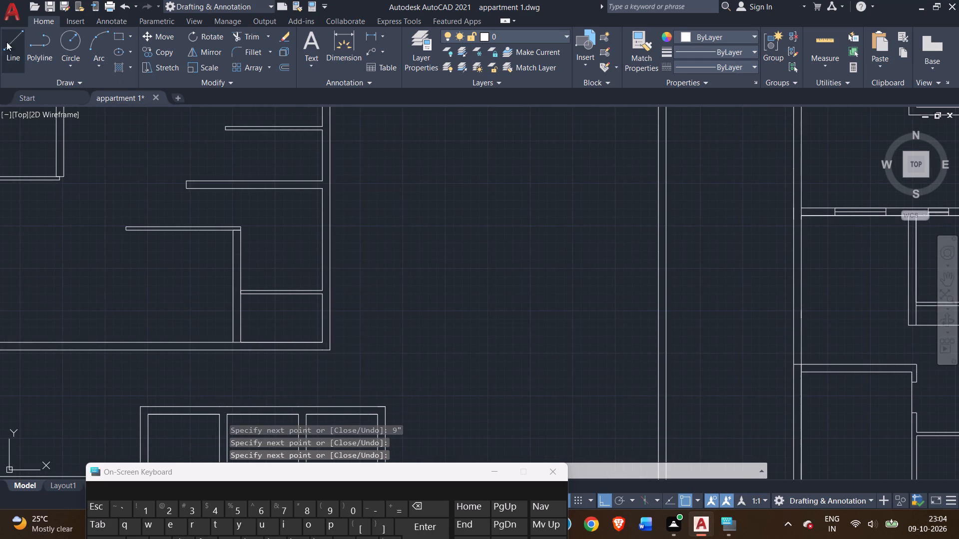
click(241, 35)
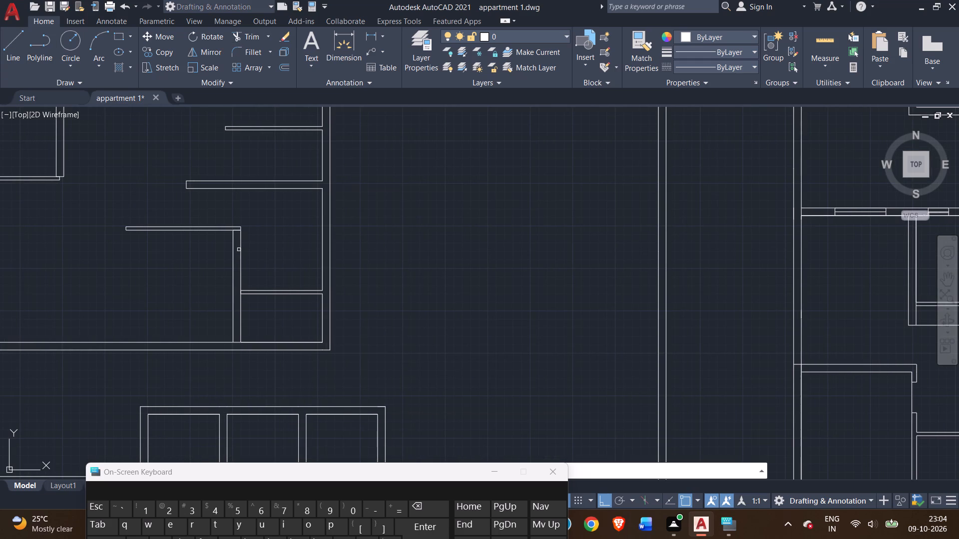
scroll(236, 243, up, 3)
click(234, 188)
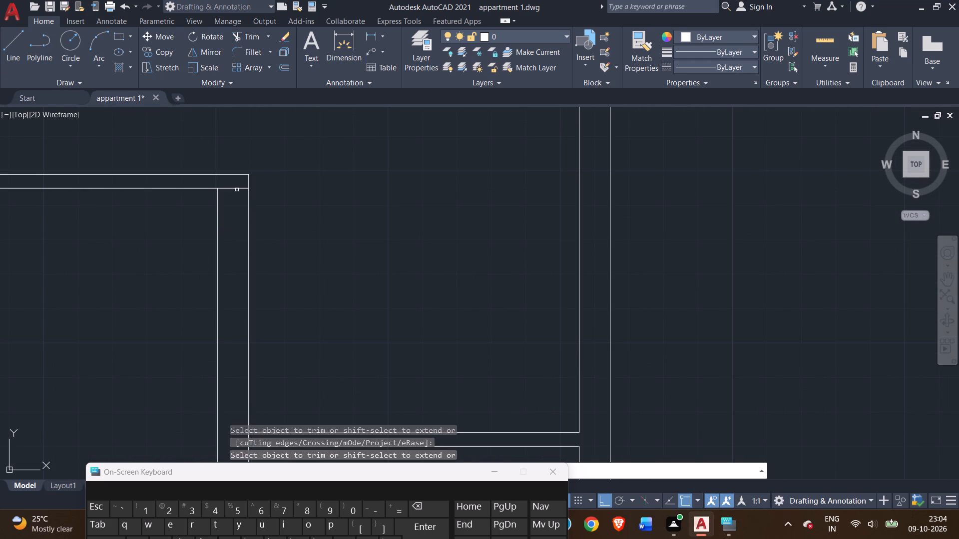
double_click(237, 189)
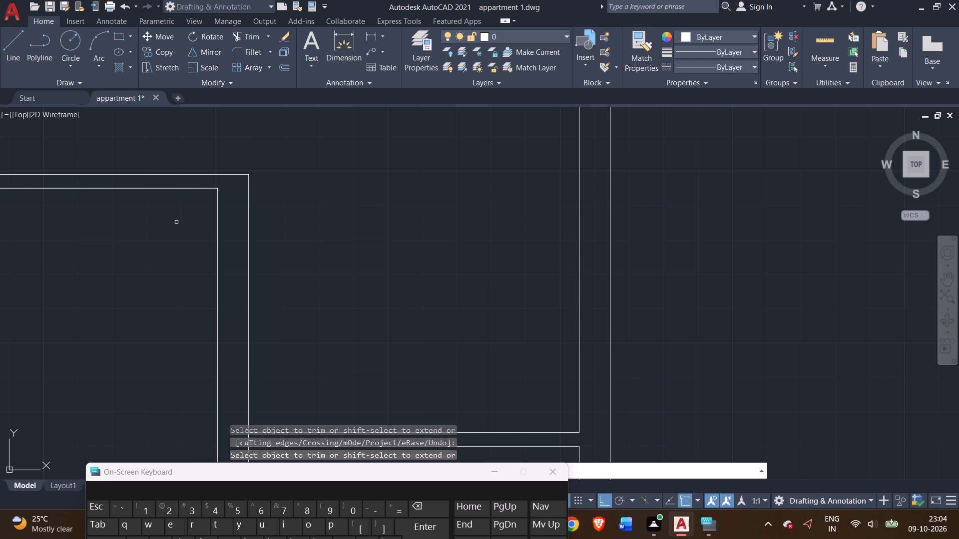
Draw a line from the 9" vertical partition's bottom-left corner 11'3" left along the bottom wall, then up level with the 4" partition's top.
scroll(176, 224, down, 4)
middle_drag(132, 294, 221, 292)
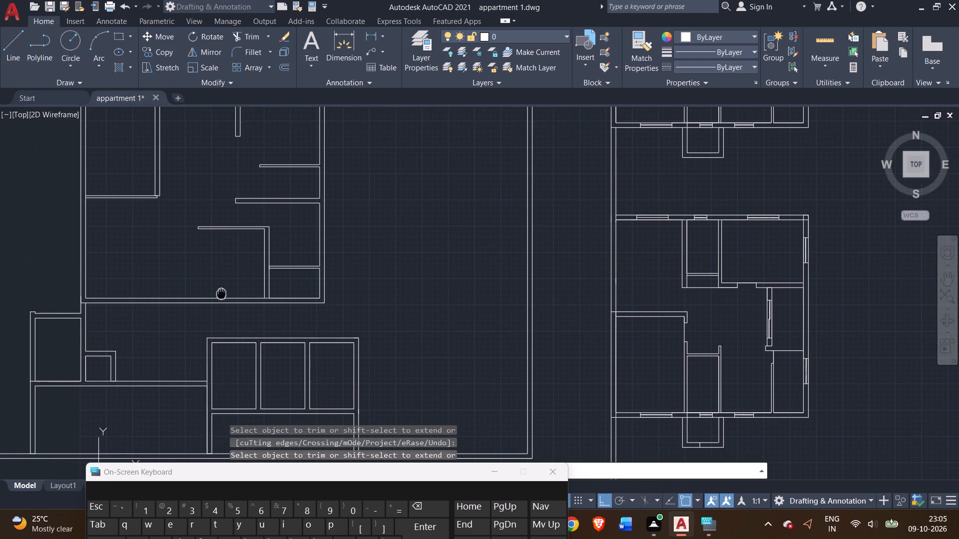
middle_drag(221, 292, 222, 292)
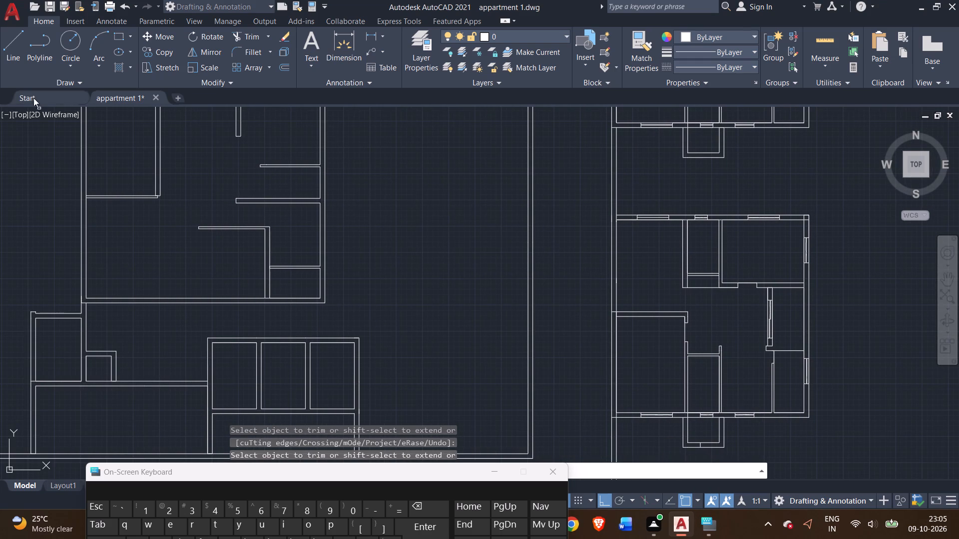
click(13, 45)
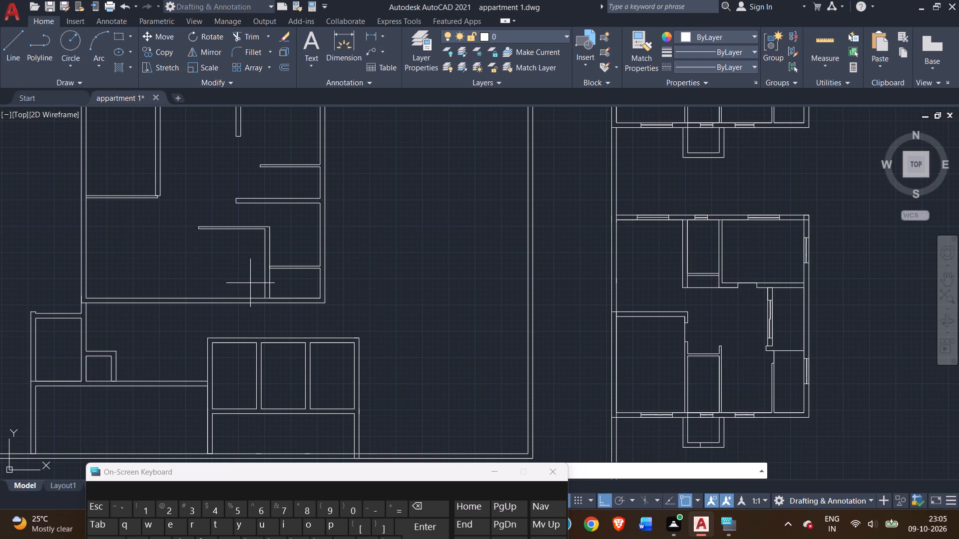
click(263, 295)
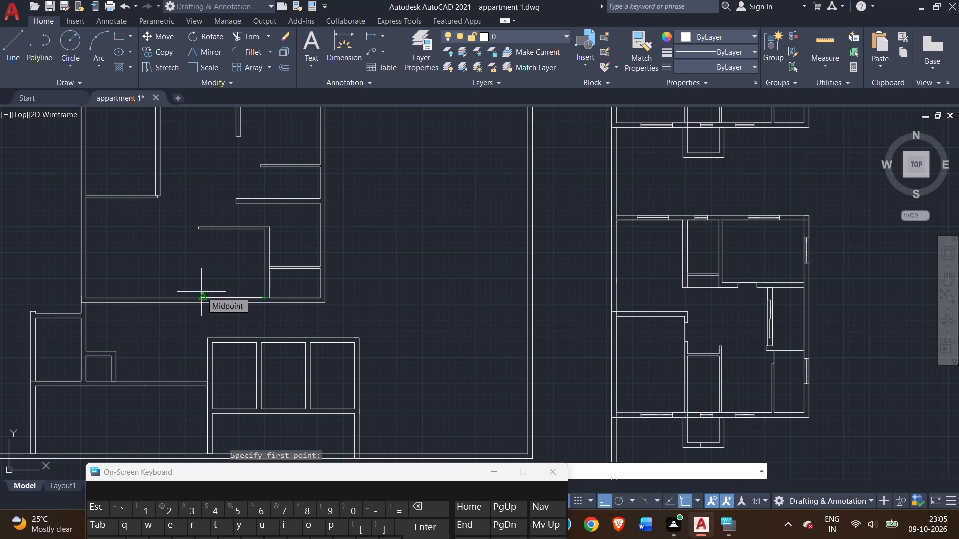
text(11'3)
key(shift+quotedbl)
key(Return)
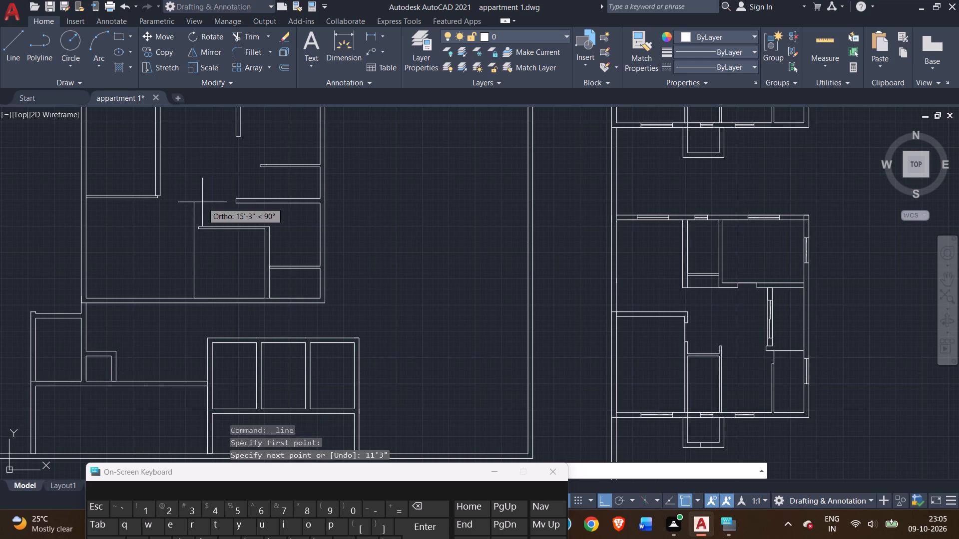
scroll(196, 216, up, 3)
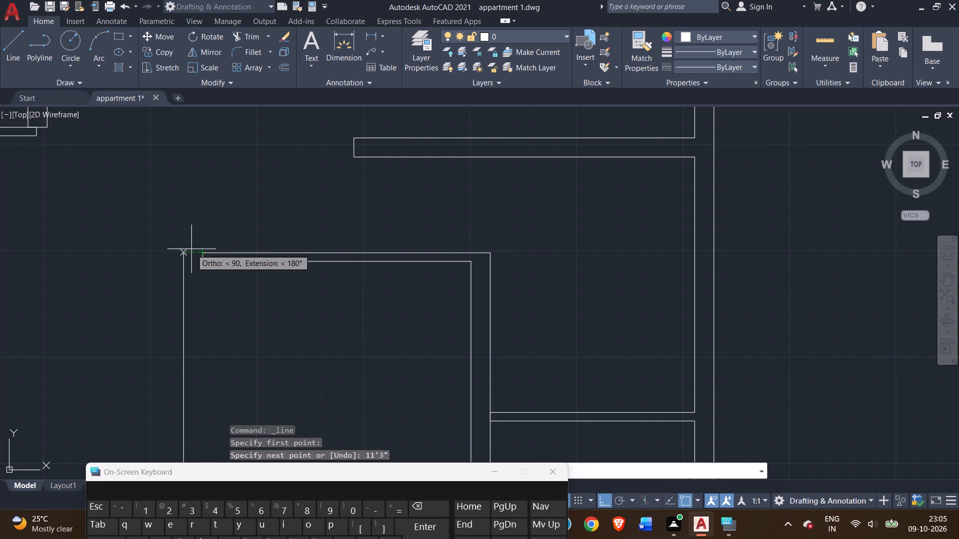
click(184, 253)
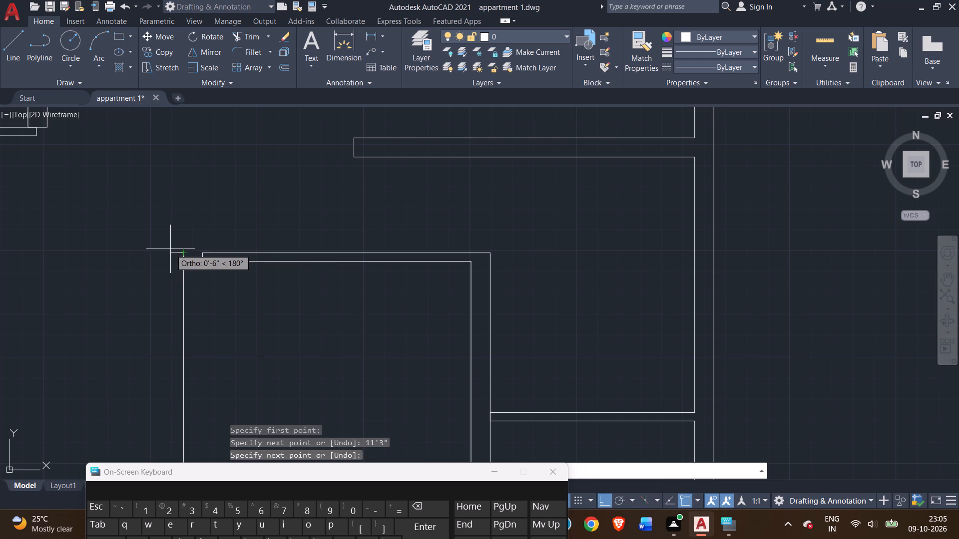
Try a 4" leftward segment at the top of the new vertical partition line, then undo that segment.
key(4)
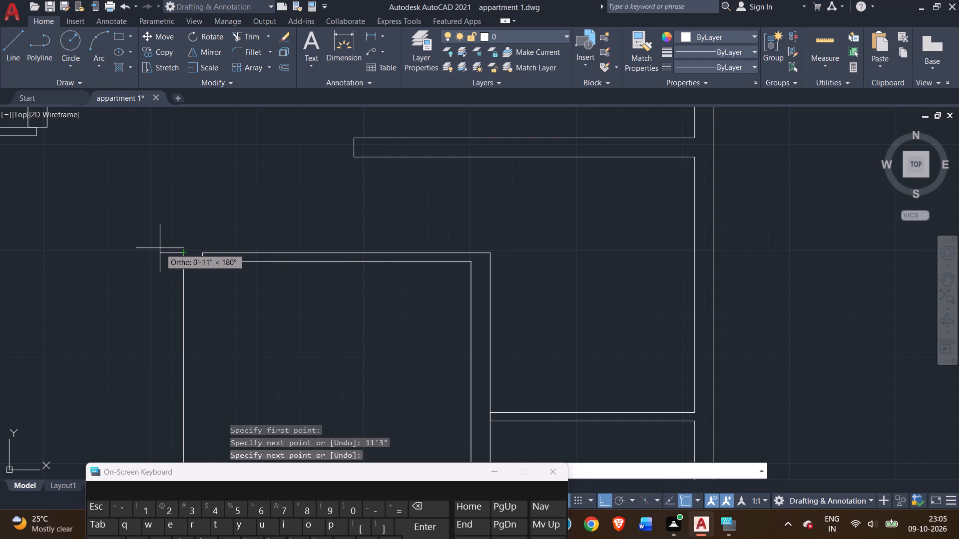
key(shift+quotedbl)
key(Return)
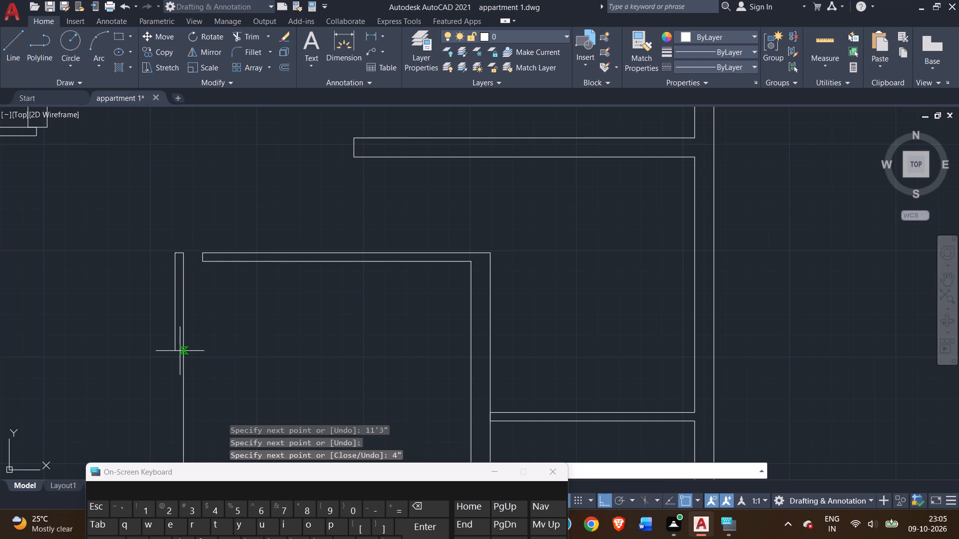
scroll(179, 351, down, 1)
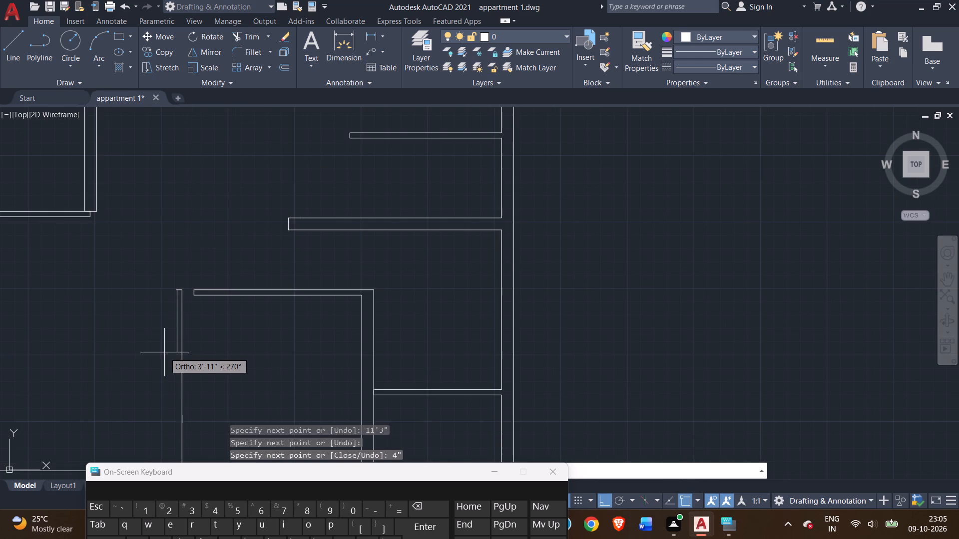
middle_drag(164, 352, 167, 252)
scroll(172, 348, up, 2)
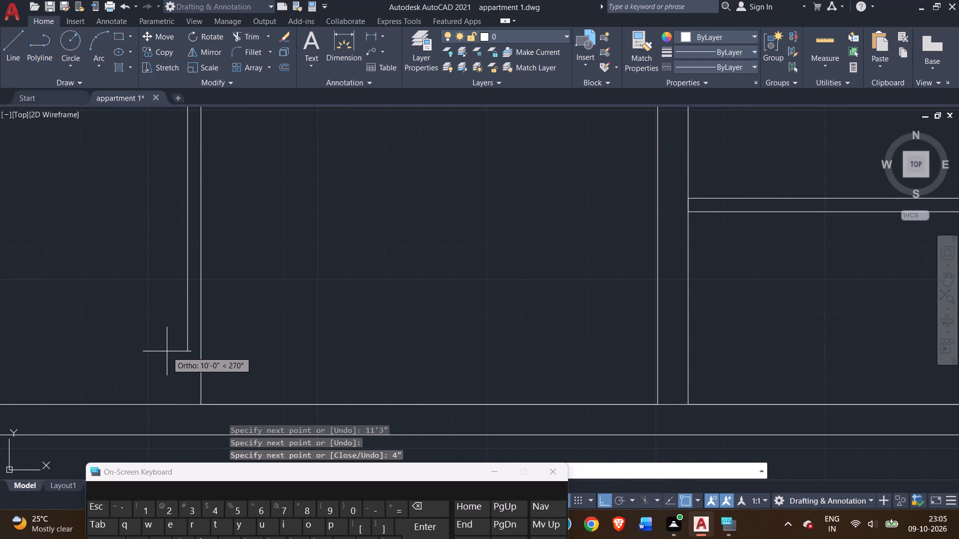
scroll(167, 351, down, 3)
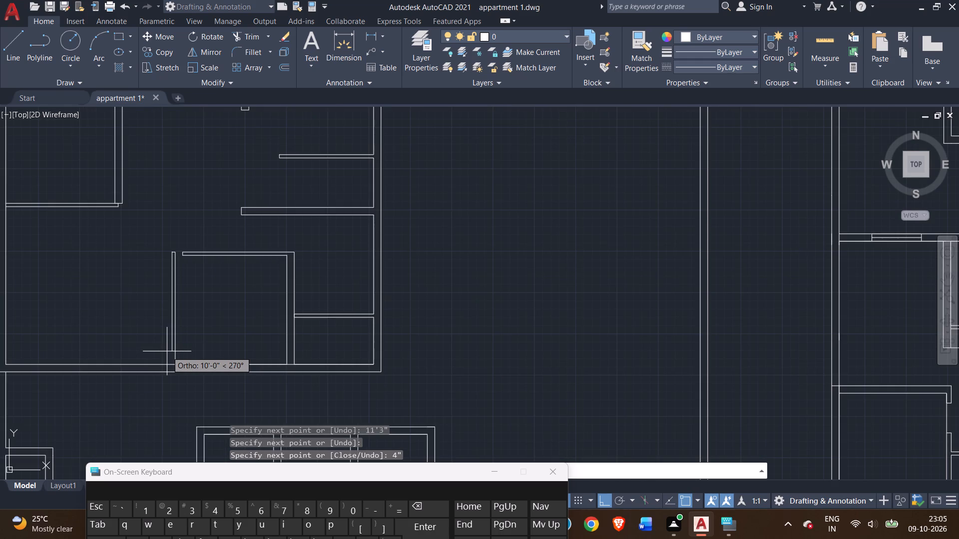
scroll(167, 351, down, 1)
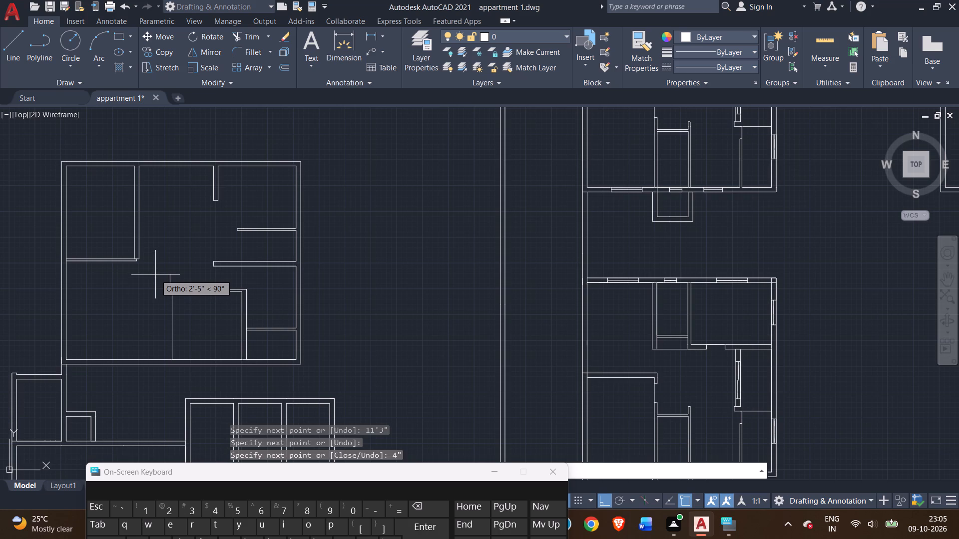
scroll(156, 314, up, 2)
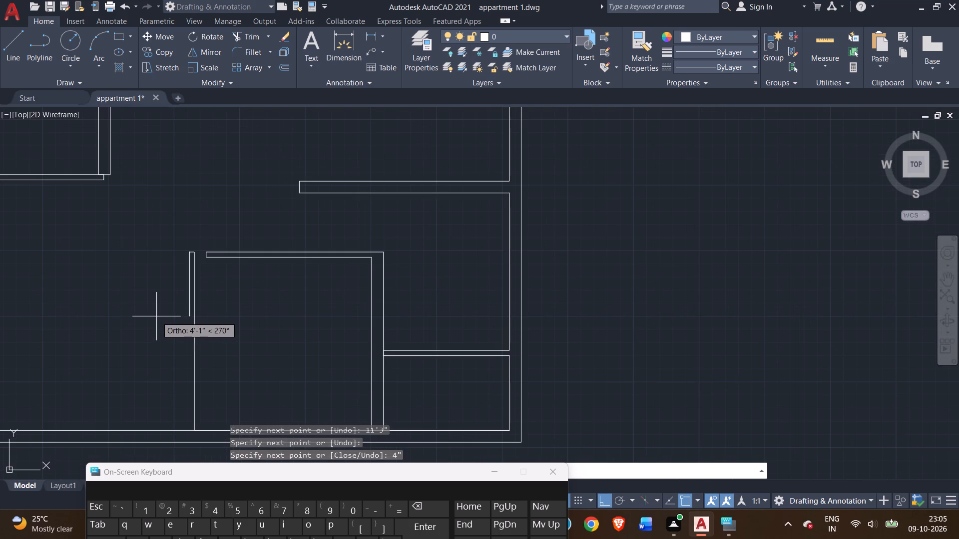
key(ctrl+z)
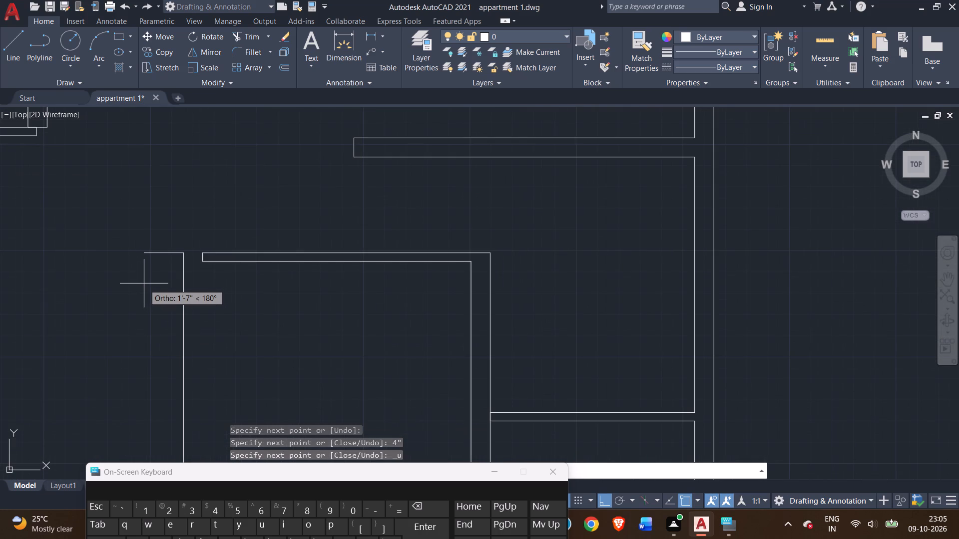
Continue the line 6" left and straight down to the bottom wall's inner face, ending the line.
key(6)
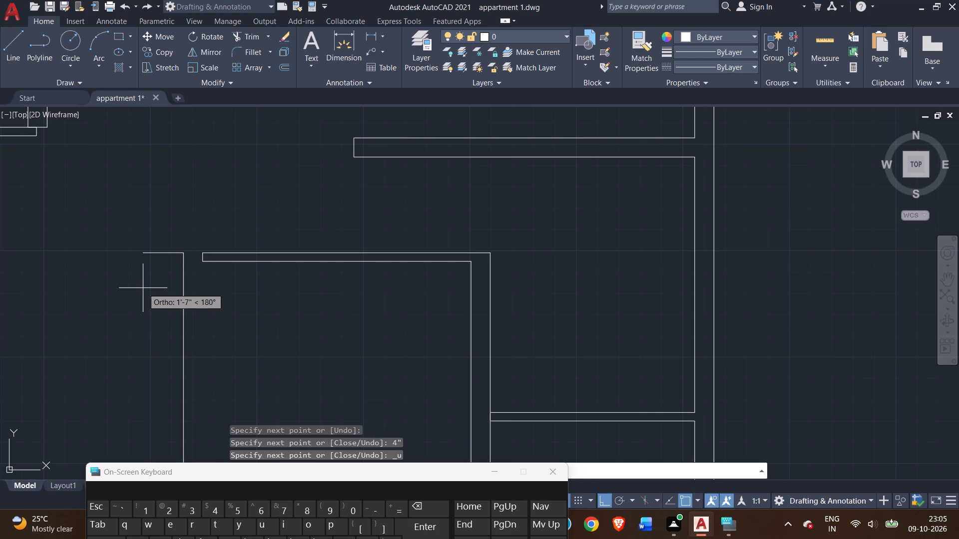
key(shift+quotedbl)
key(Return)
scroll(145, 292, down, 3)
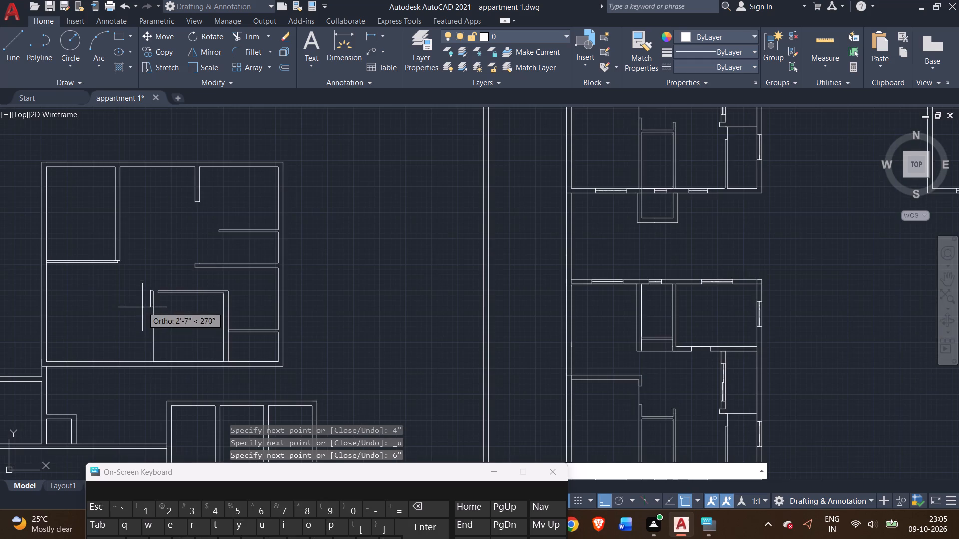
scroll(140, 366, up, 3)
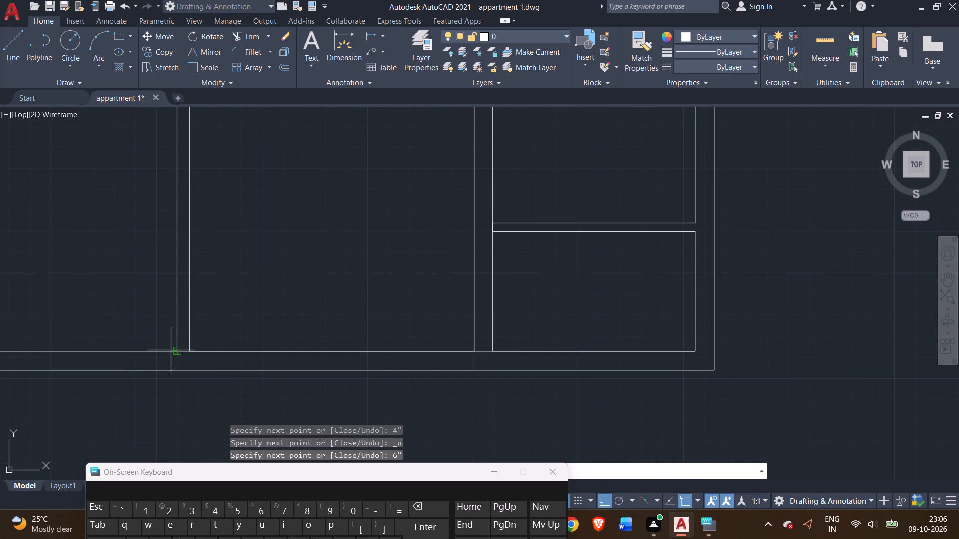
click(177, 351)
right_click(147, 310)
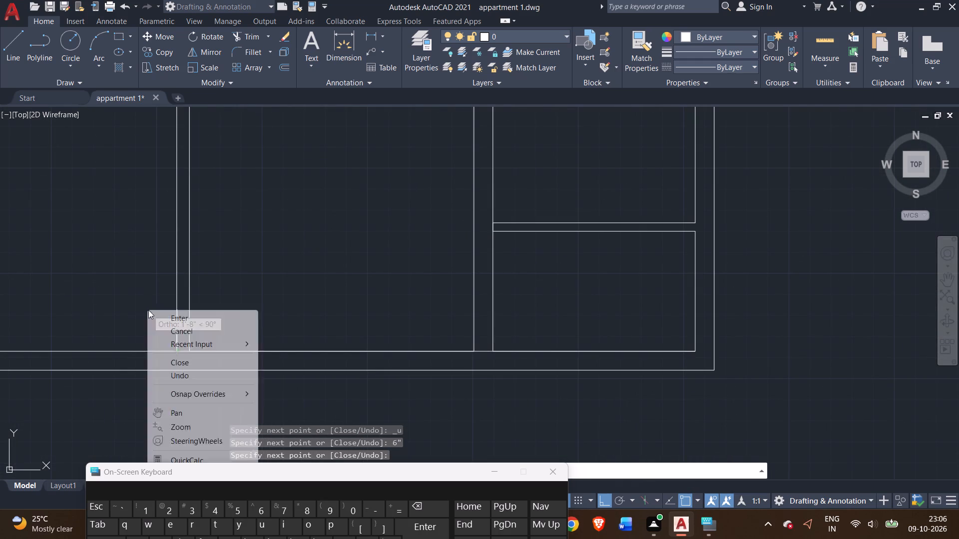
click(167, 315)
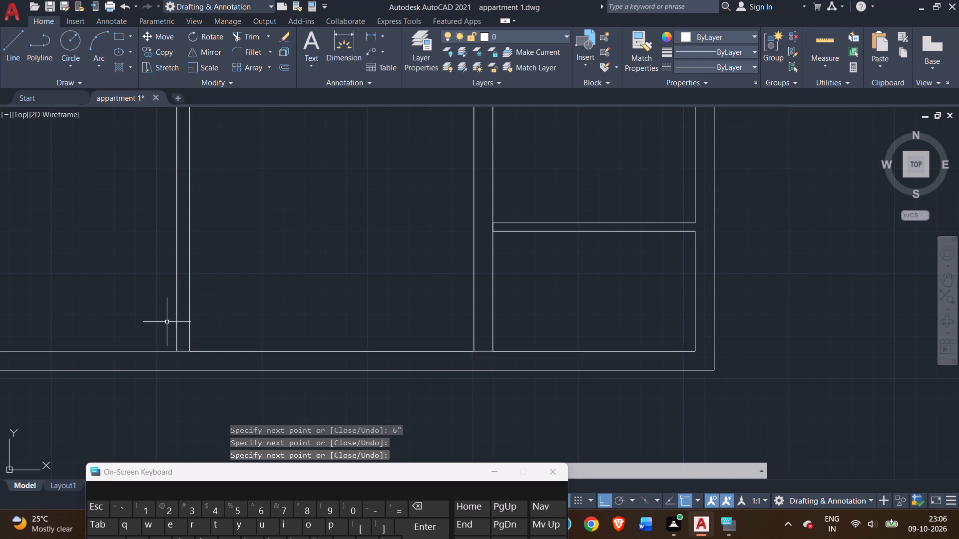
Draw a line from the 6" partition's top-left corner 3' down its face, 5' left, and straight down to the bottom wall's inner face.
scroll(167, 322, down, 2)
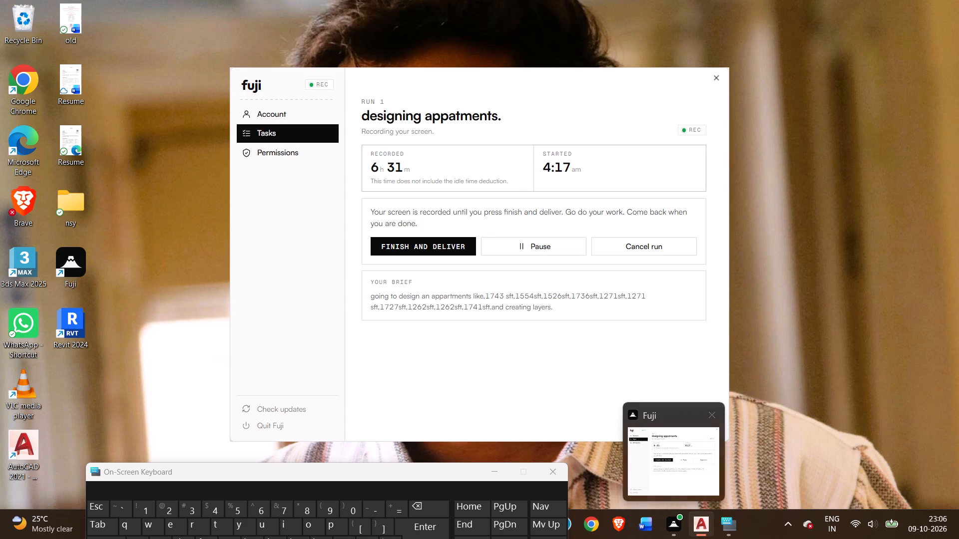
middle_drag(119, 313, 221, 328)
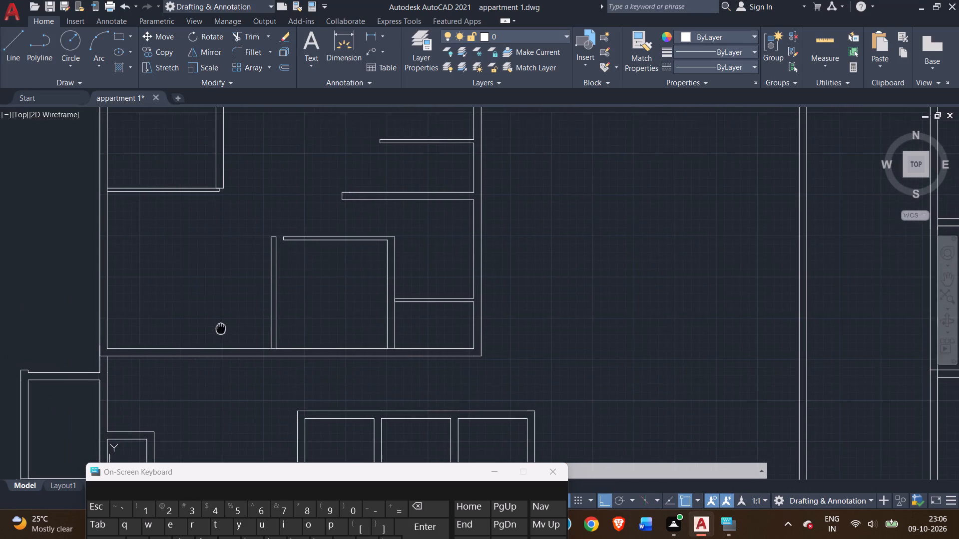
middle_drag(221, 328, 222, 328)
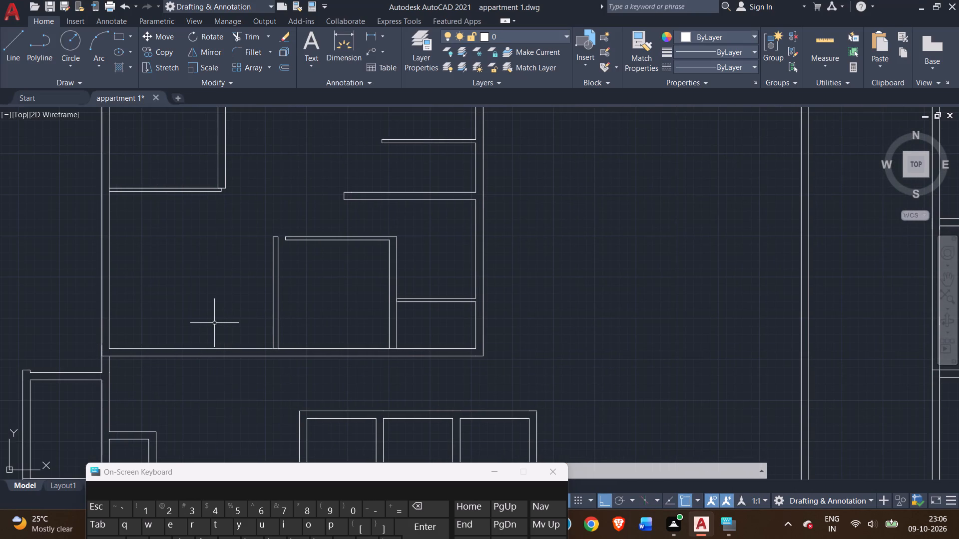
click(10, 52)
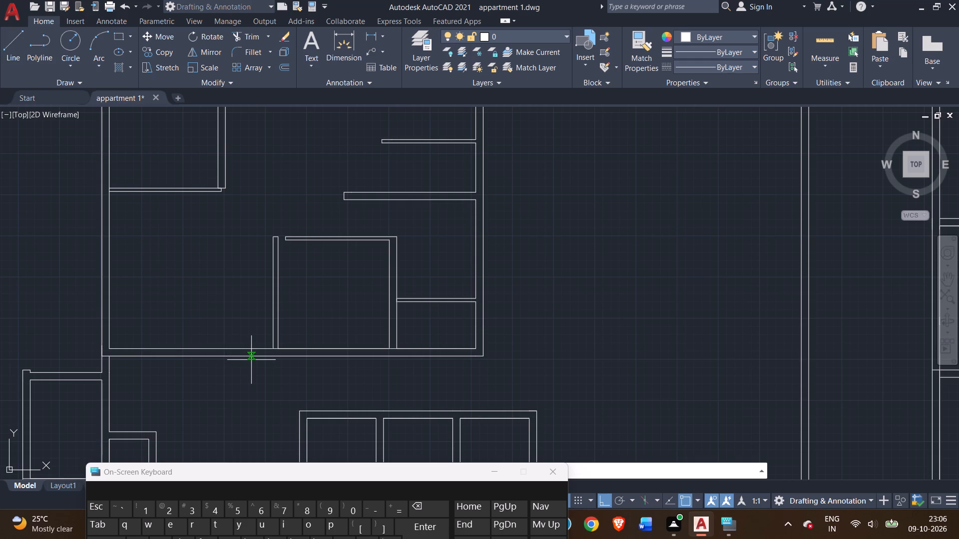
scroll(255, 357, up, 1)
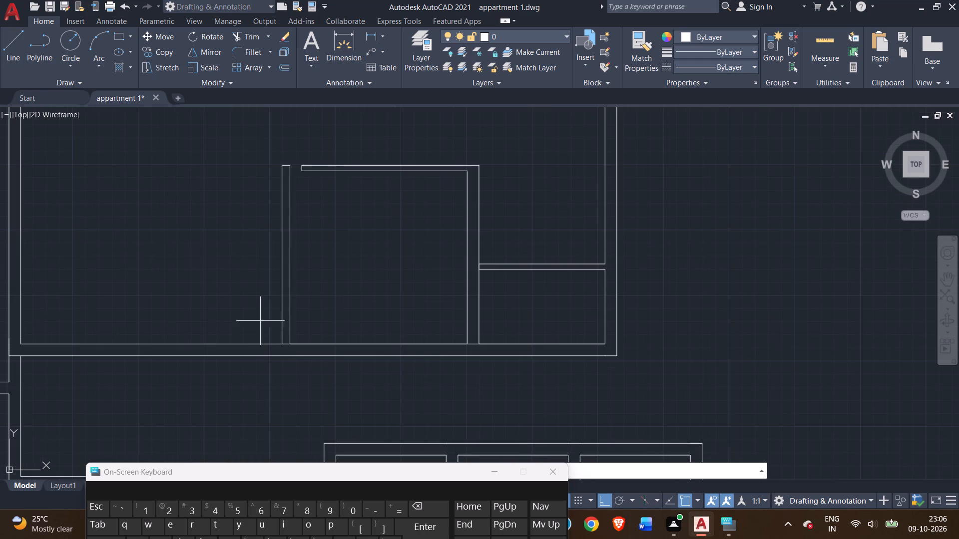
double_click(10, 56)
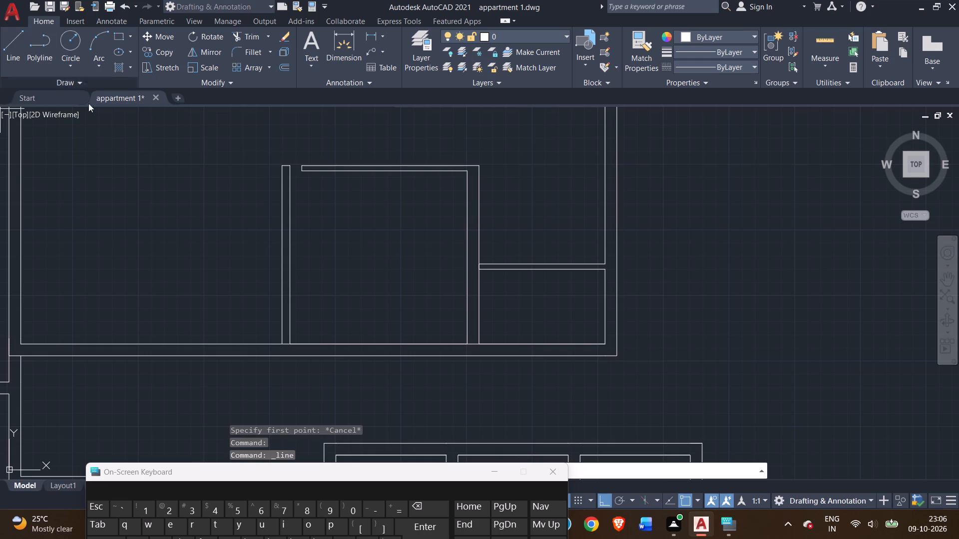
click(280, 168)
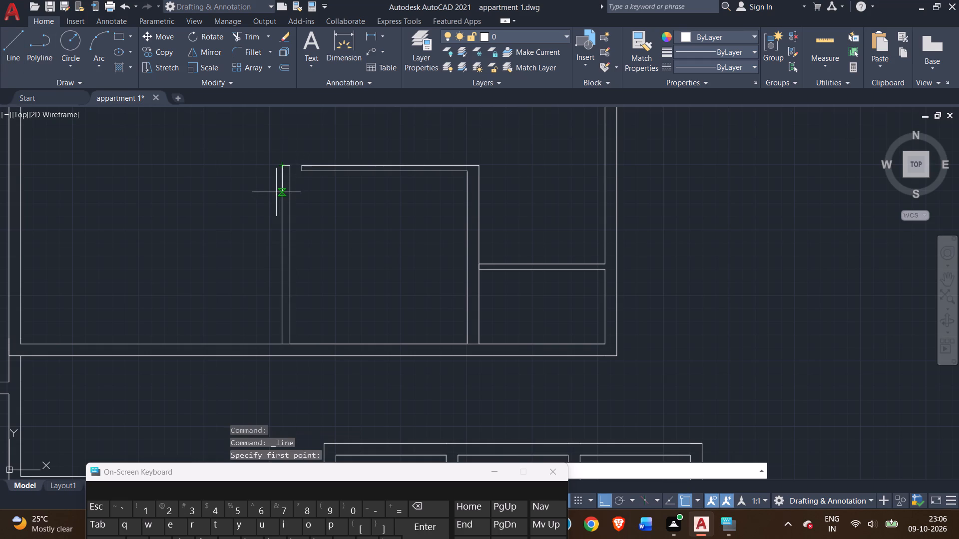
text(3')
key(Return)
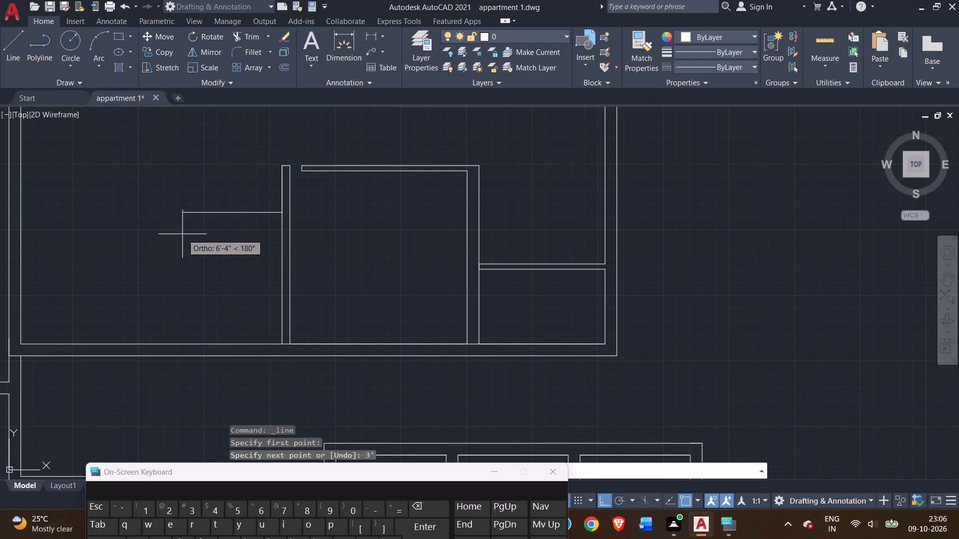
text(5')
key(Return)
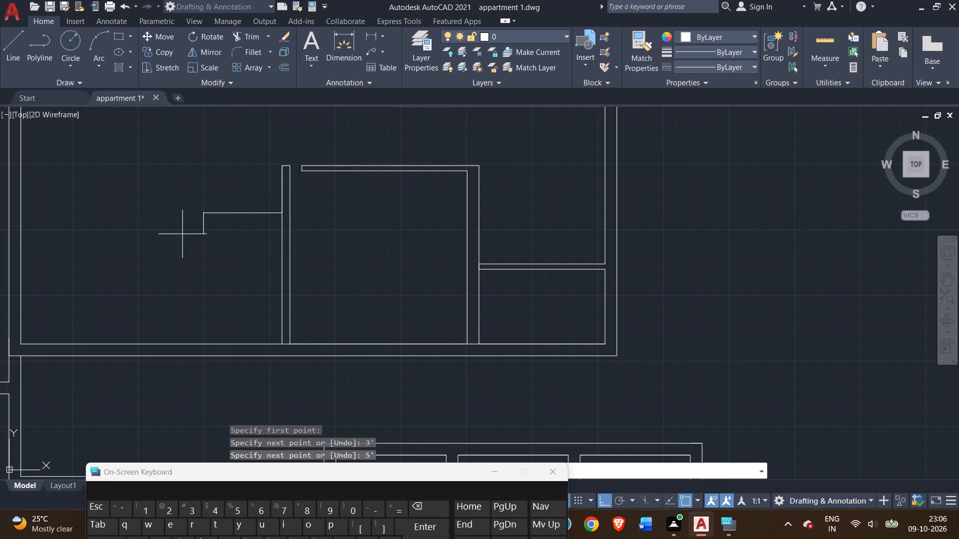
click(203, 342)
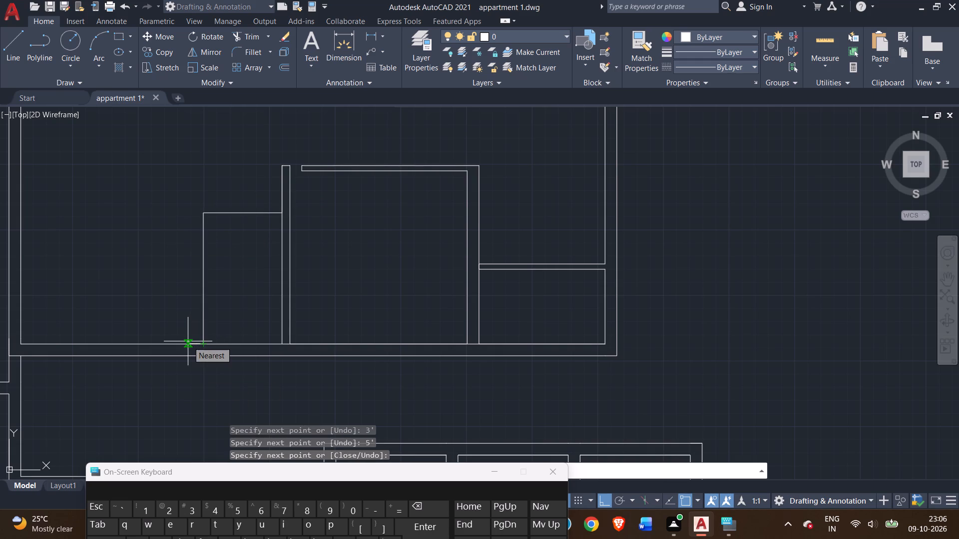
Continue the line 9" left along the bottom wall, up level with the 5' segment, 3' further up, 9" right, and down to that segment's left end.
key(9)
key(shift+quotedbl)
key(Return)
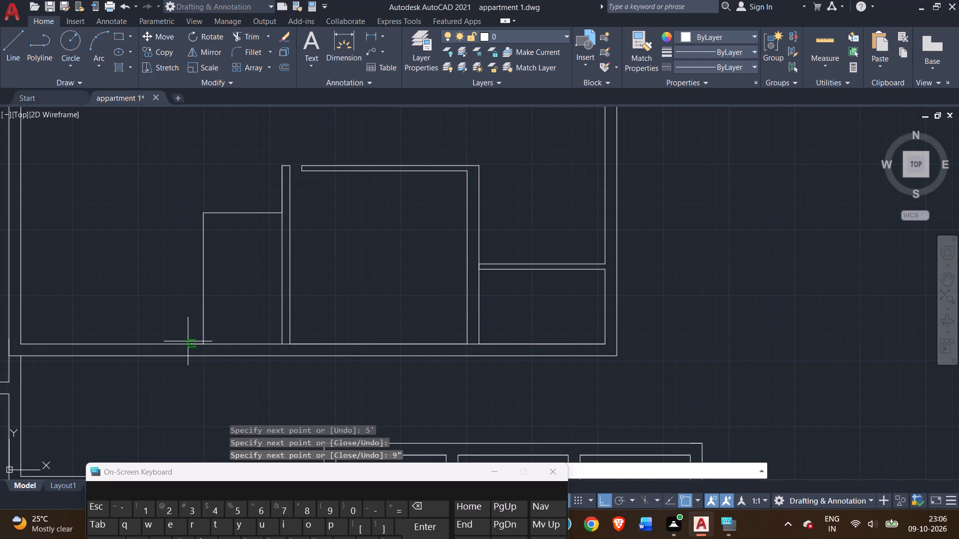
click(191, 213)
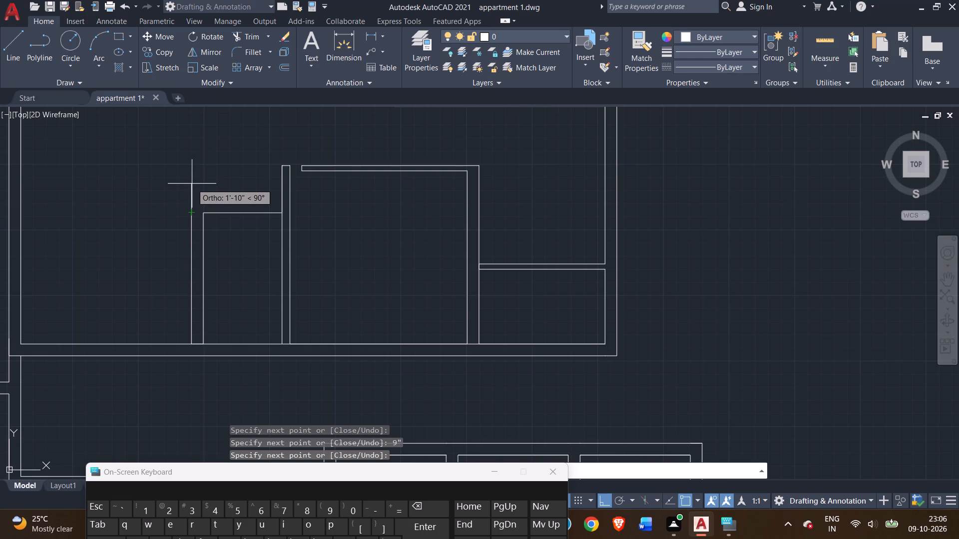
text(3')
key(Return)
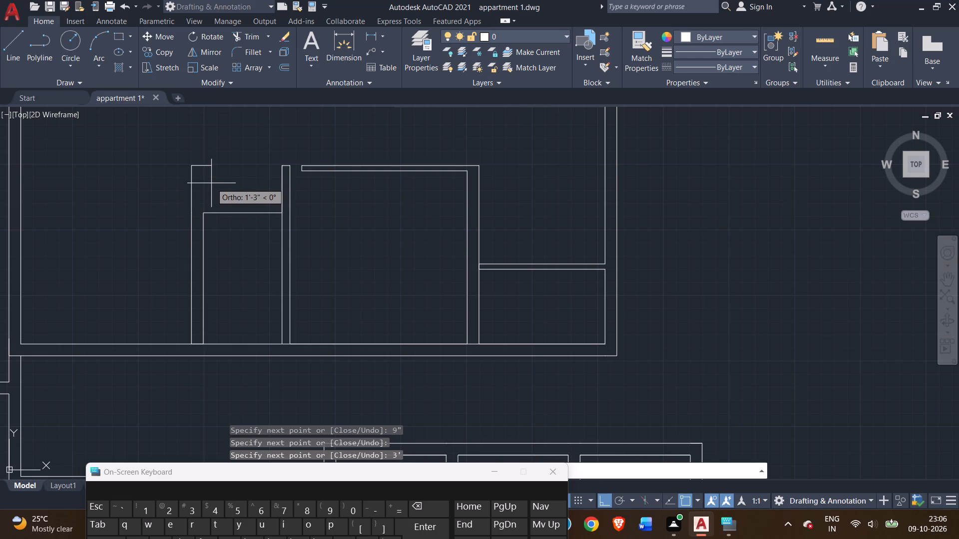
key(9)
key(shift+quotedbl)
key(Return)
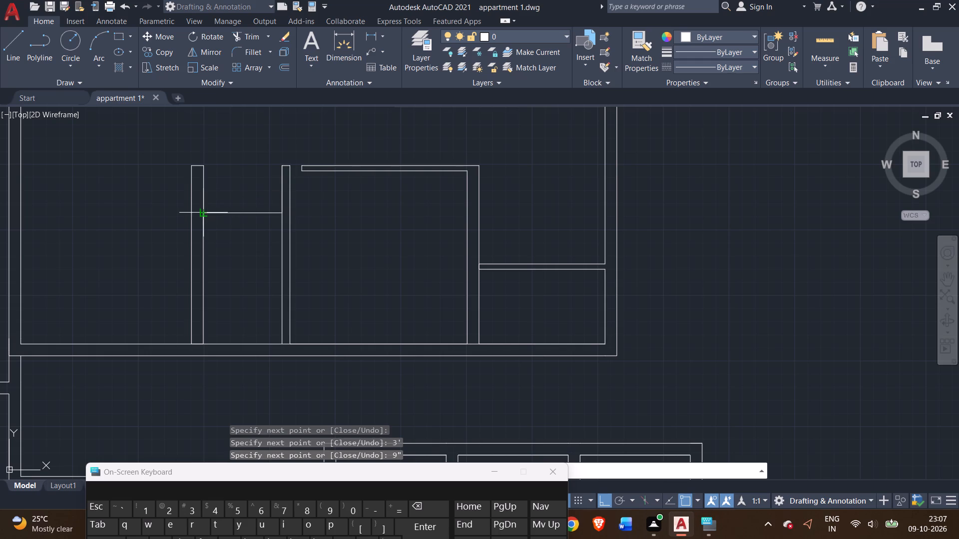
click(204, 214)
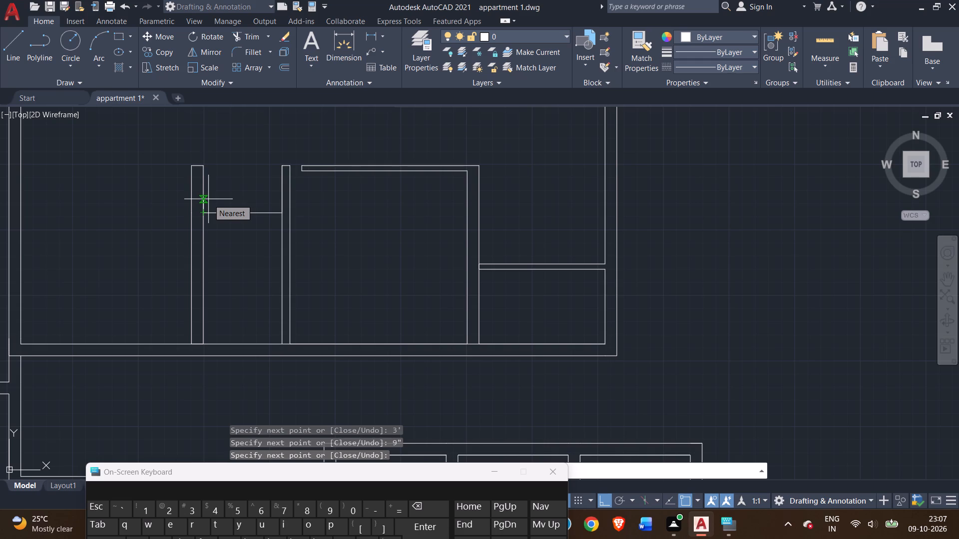
Continue the line 4" up and across to the 6" partition's left face, ending the line.
key(4)
key(shift+quotedbl)
key(Return)
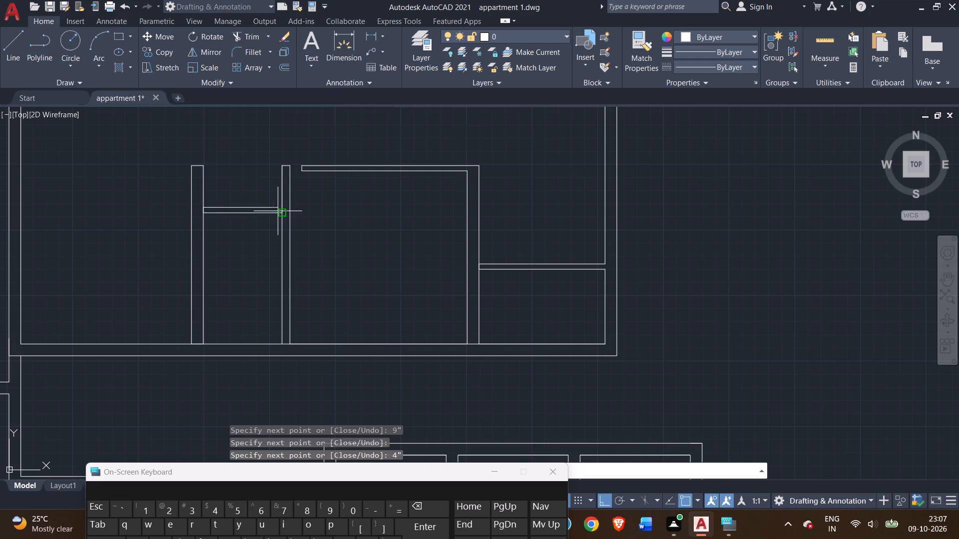
click(283, 207)
right_click(270, 194)
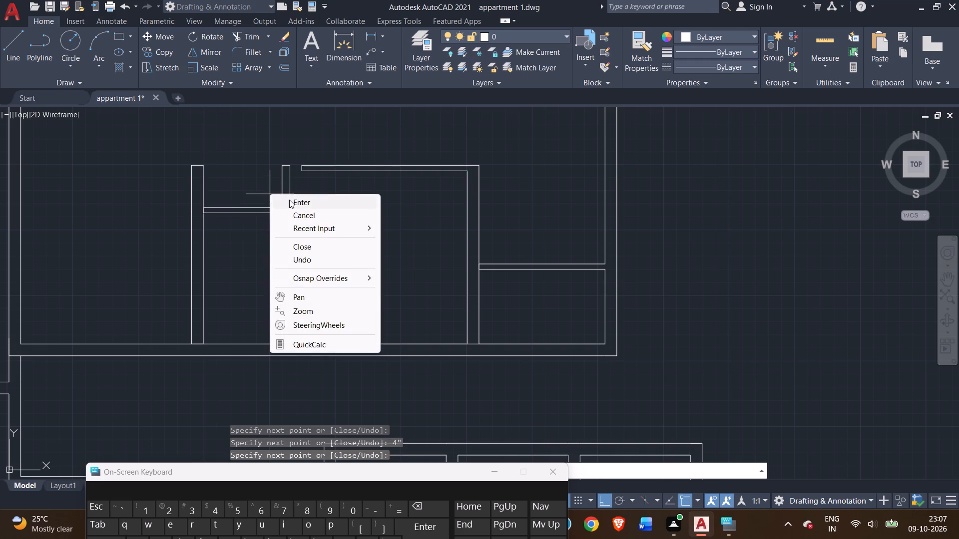
click(289, 200)
Square off the upper-left room's lower-right corner with lines from the 4" partition's end to the vertical partition's corner, down, and back left.
scroll(190, 290, down, 2)
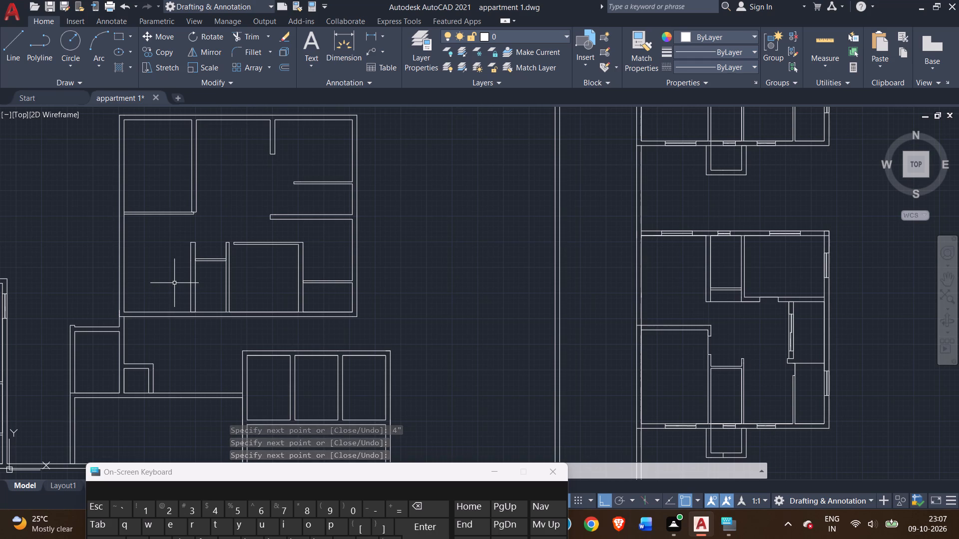
scroll(176, 260, up, 1)
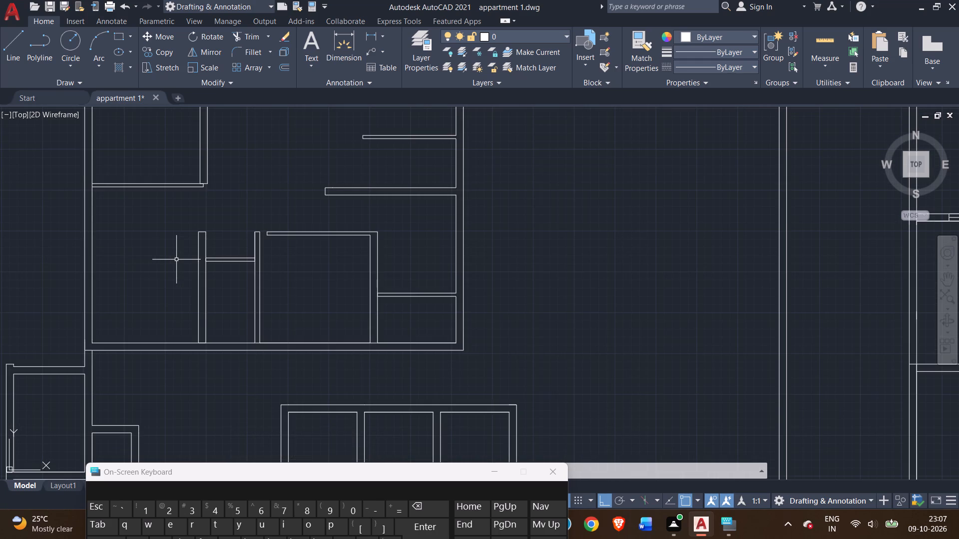
click(10, 50)
scroll(195, 177, up, 5)
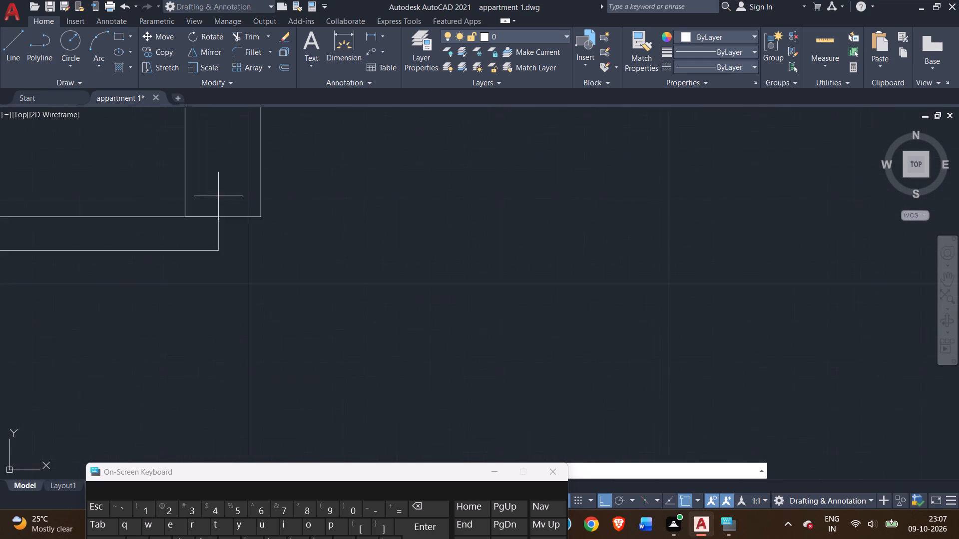
scroll(218, 196, up, 1)
double_click(216, 230)
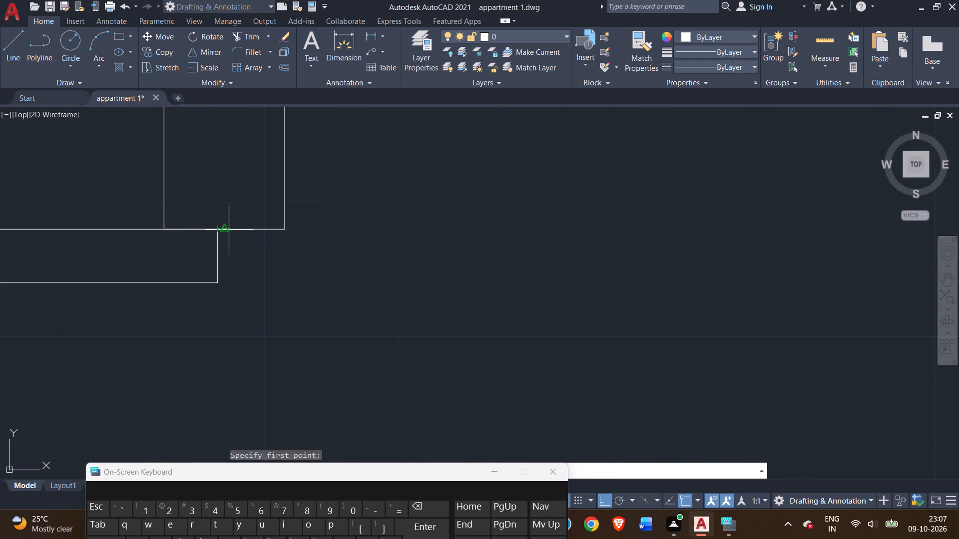
click(283, 229)
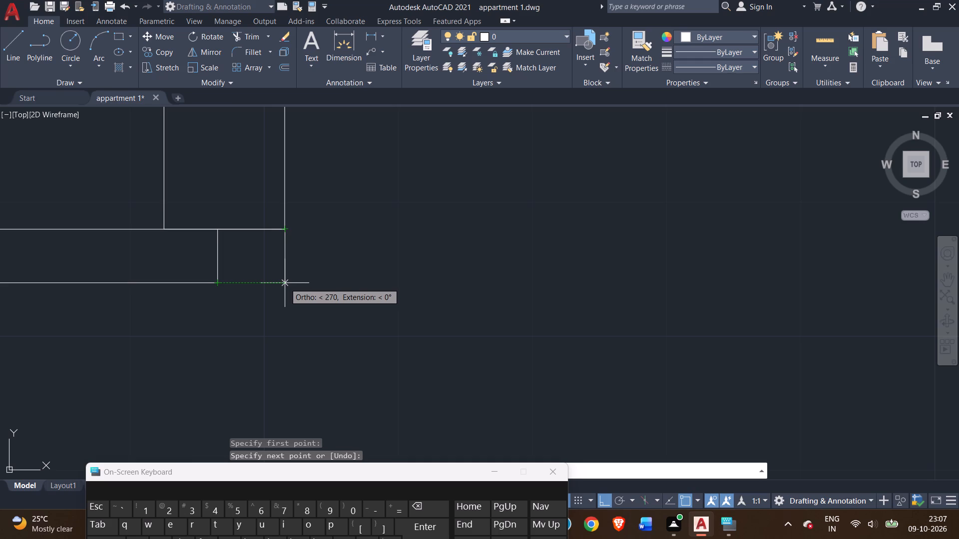
click(285, 283)
click(220, 282)
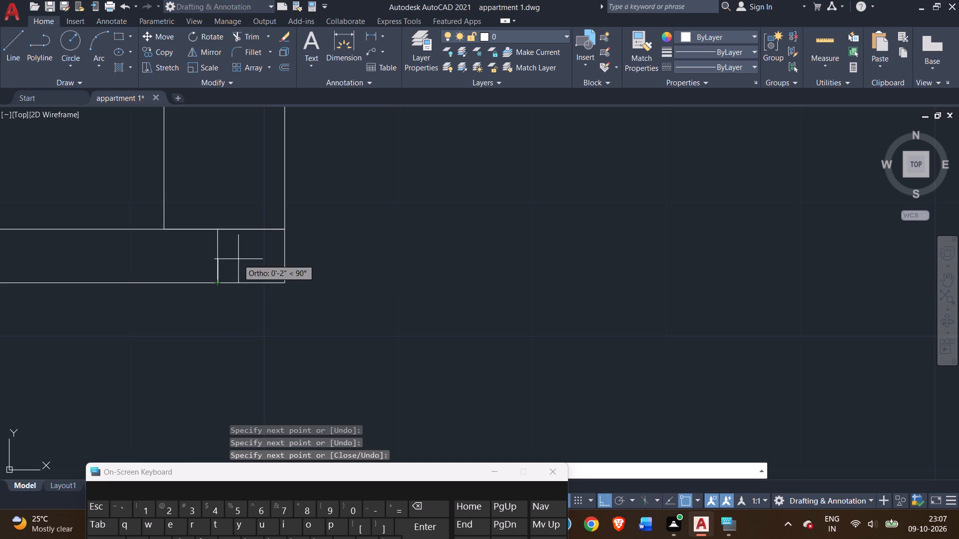
right_click(238, 259)
click(260, 266)
Extend the short partition hanging from the top wall down by about 5'1" at its existing width, closing the outline at its lower-left corner.
scroll(227, 310, down, 5)
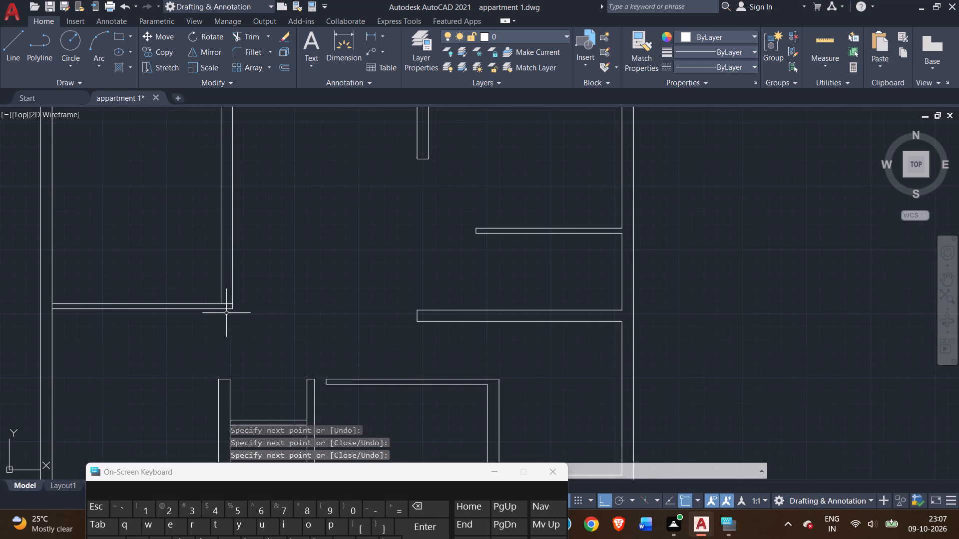
scroll(218, 314, down, 2)
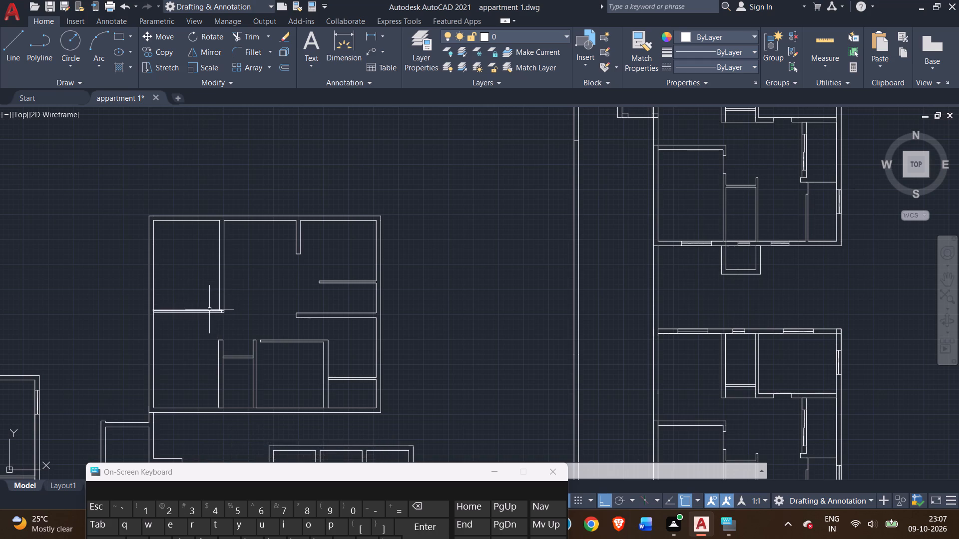
click(12, 55)
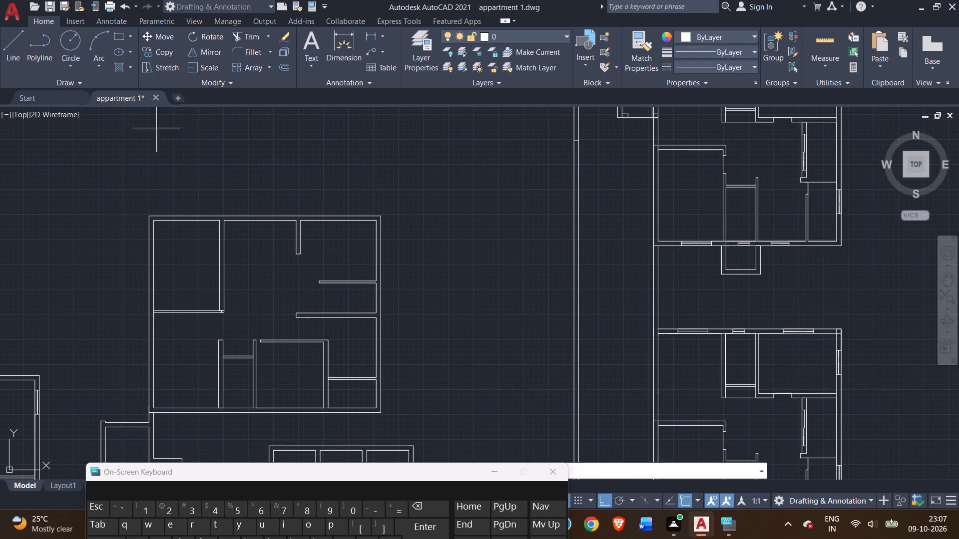
middle_drag(267, 263, 267, 263)
middle_drag(267, 263, 248, 219)
scroll(278, 211, up, 2)
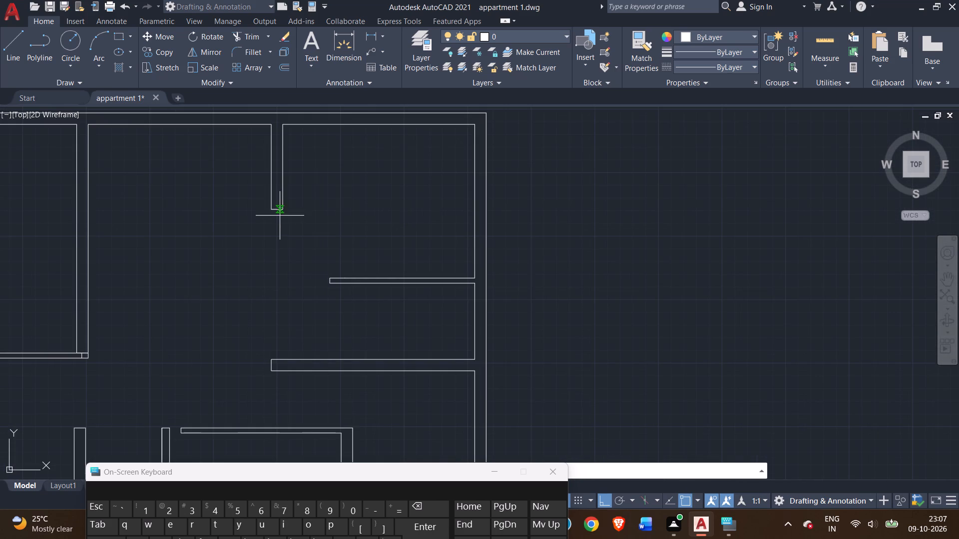
click(282, 208)
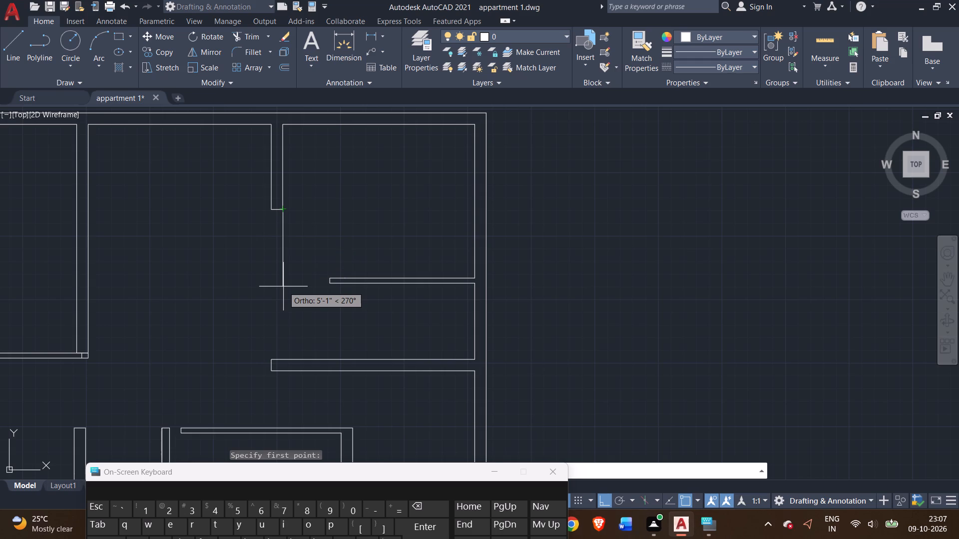
click(283, 285)
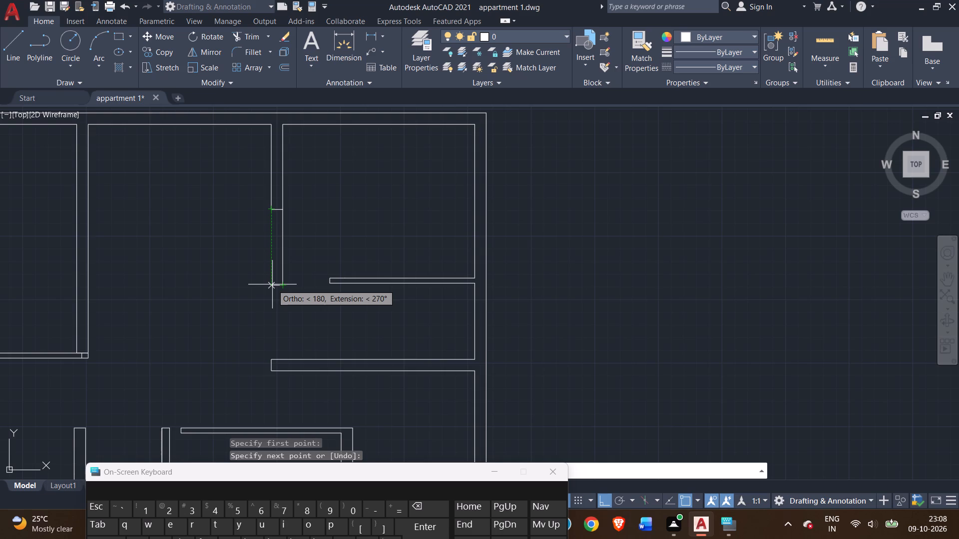
scroll(272, 284, up, 2)
scroll(272, 264, down, 1)
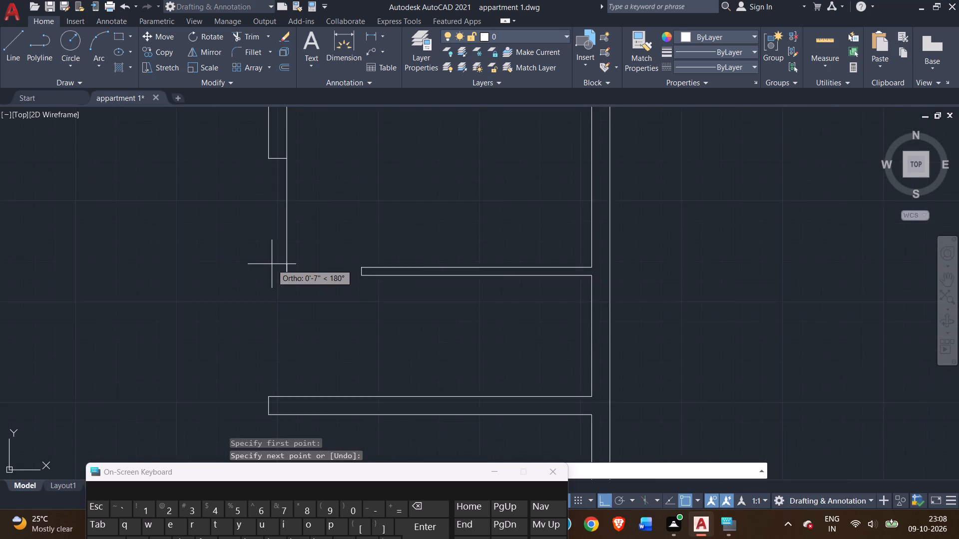
scroll(272, 264, down, 1)
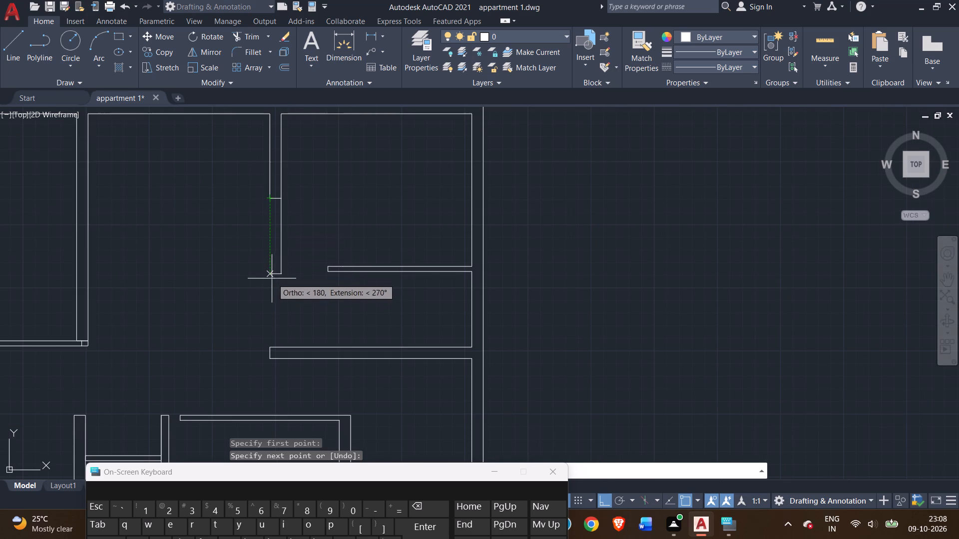
click(270, 274)
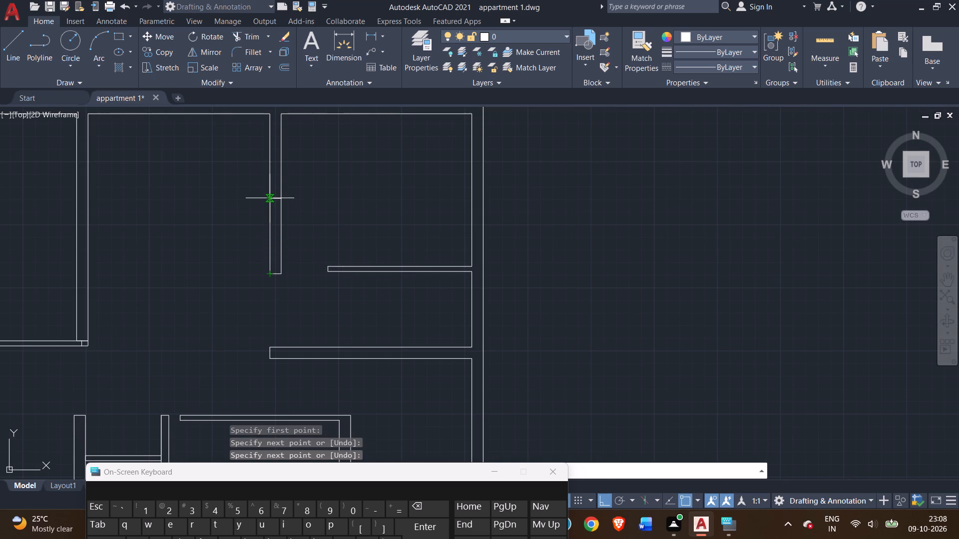
click(268, 198)
right_click(245, 197)
right_click(245, 197)
click(266, 200)
Start a line where the lower-left annex's top wall meets the outer wall's left face and try a 5' segment upward.
scroll(212, 238, down, 2)
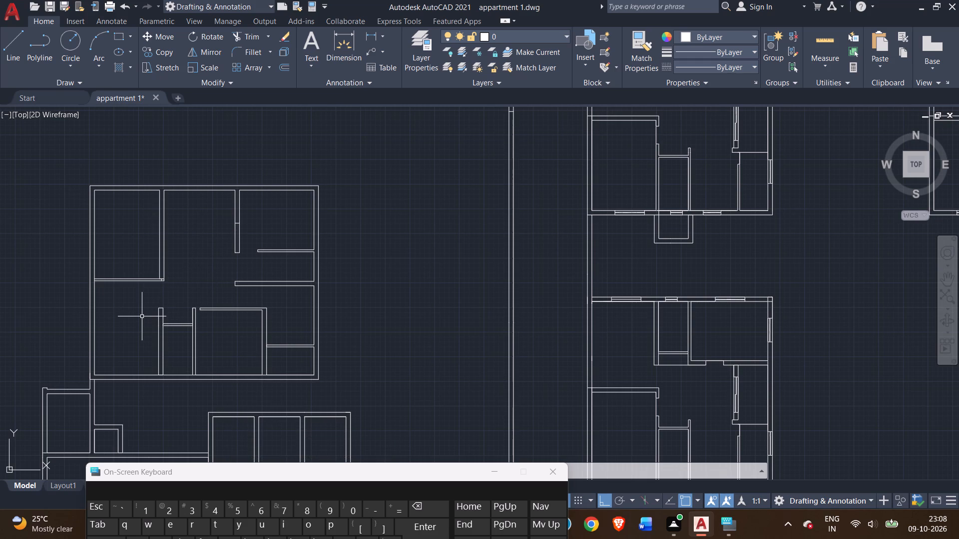
scroll(133, 308, down, 1)
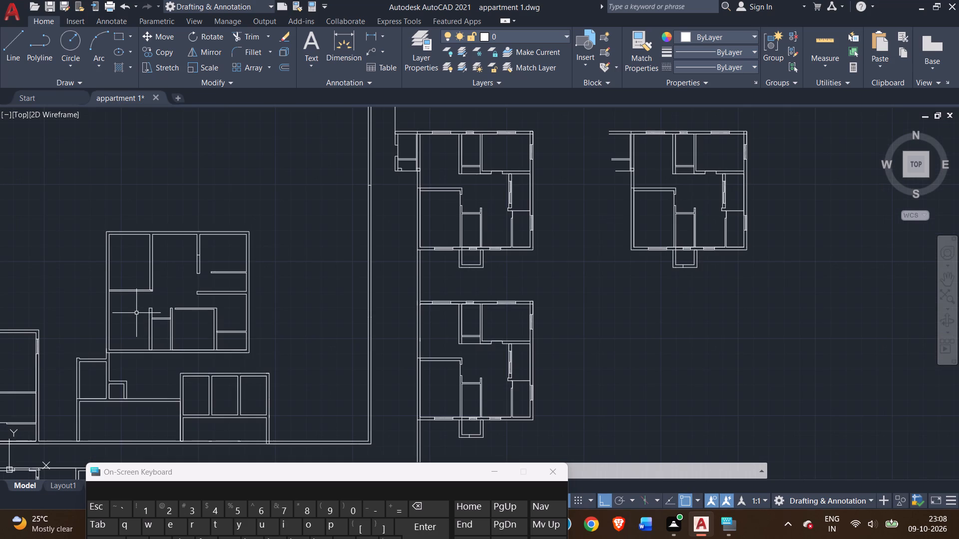
middle_drag(133, 305, 189, 303)
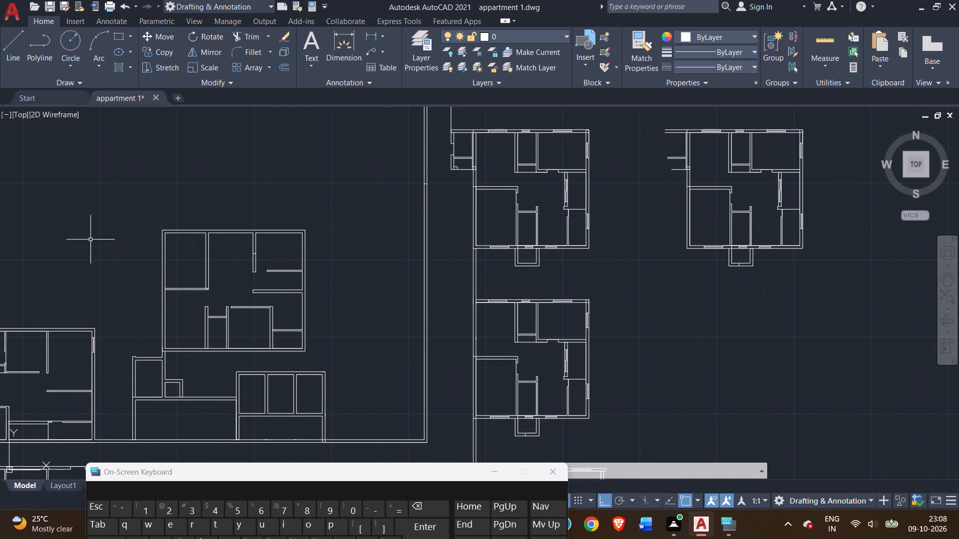
click(9, 62)
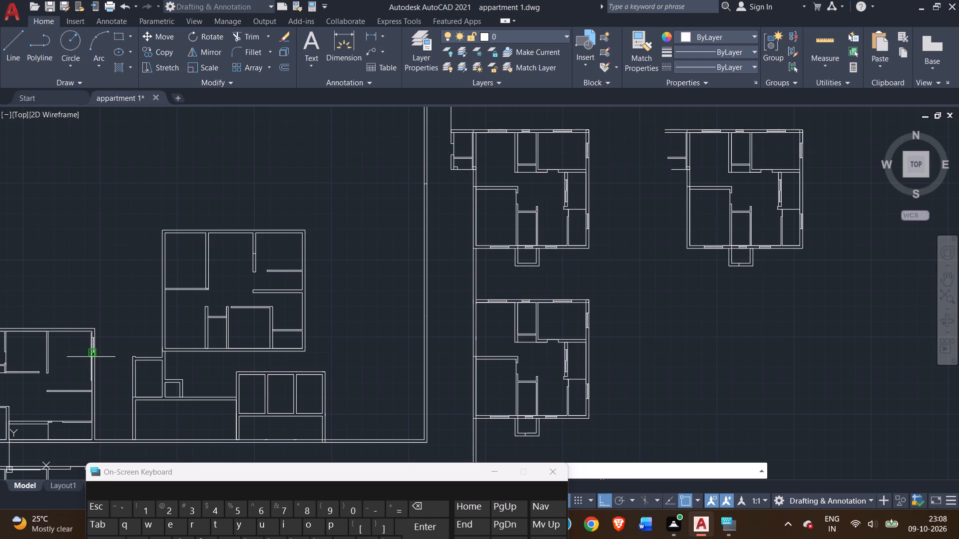
scroll(90, 356, up, 1)
scroll(156, 352, up, 2)
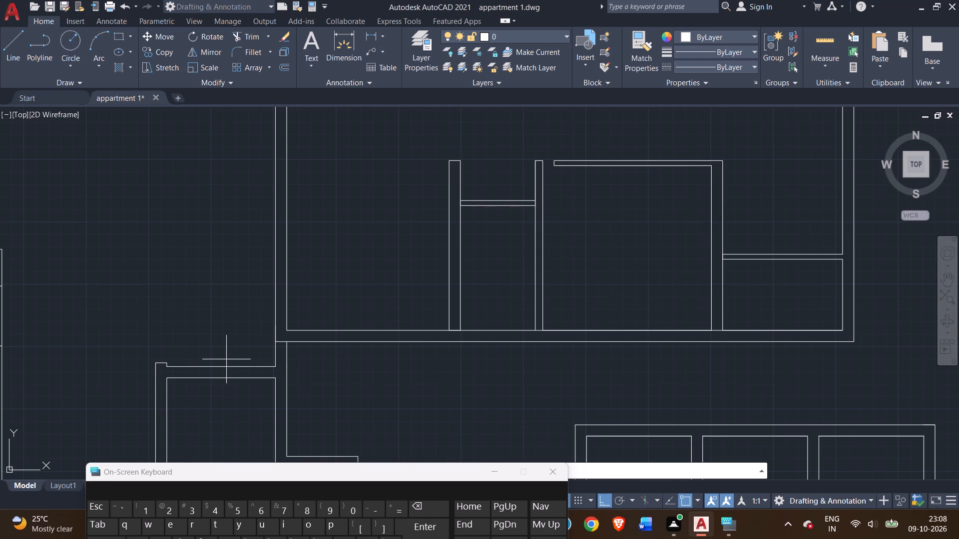
click(275, 368)
text(5';)
key(Return)
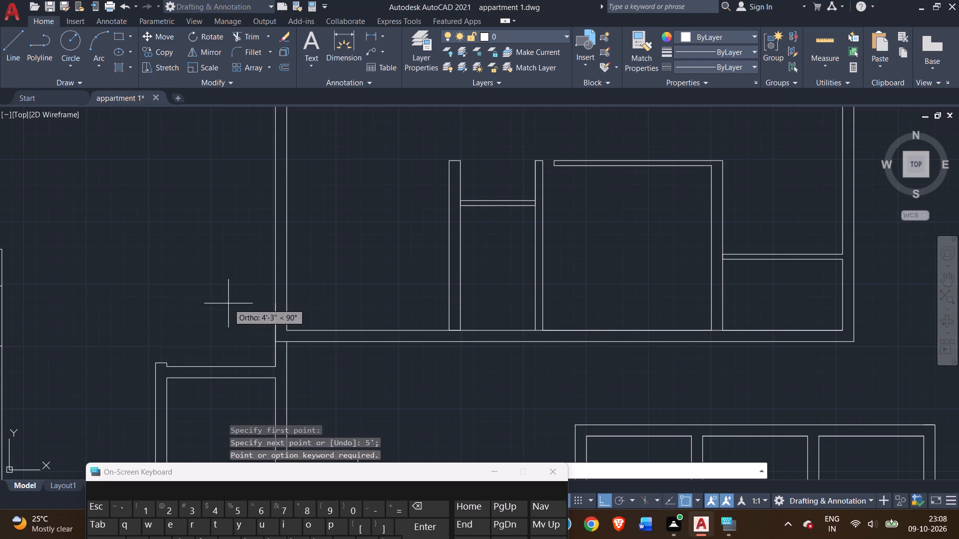
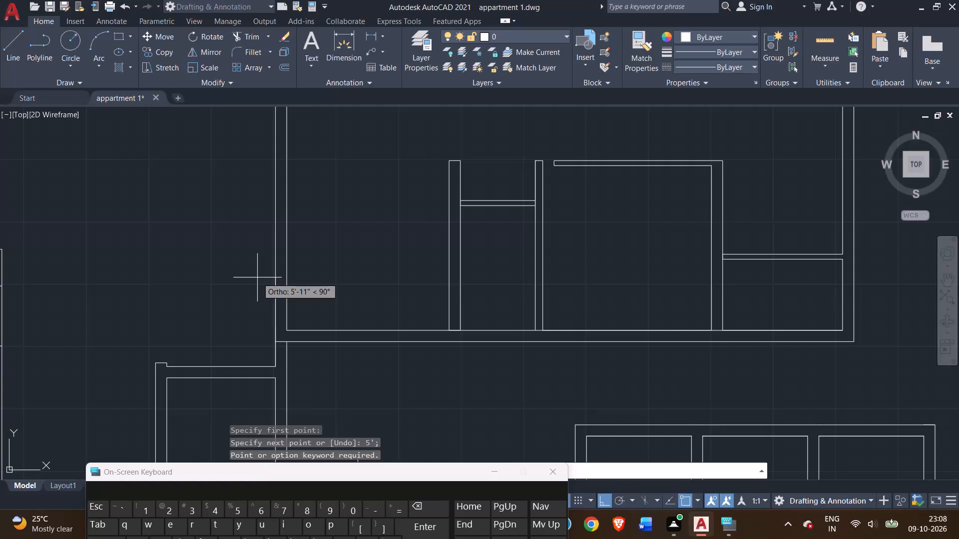
Fix the 5' vertical segment and run the line left until aligned with the annex left wall's inner face.
key(Return)
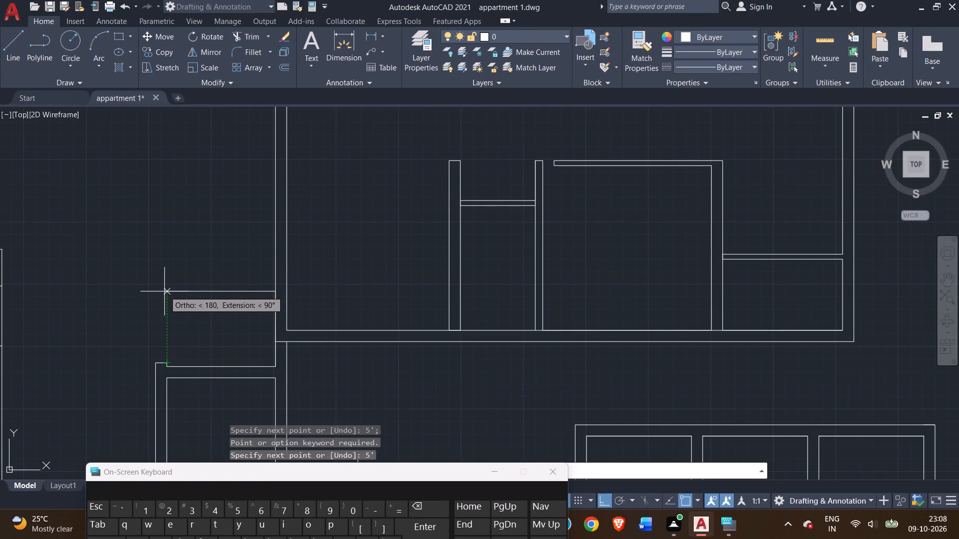
click(167, 291)
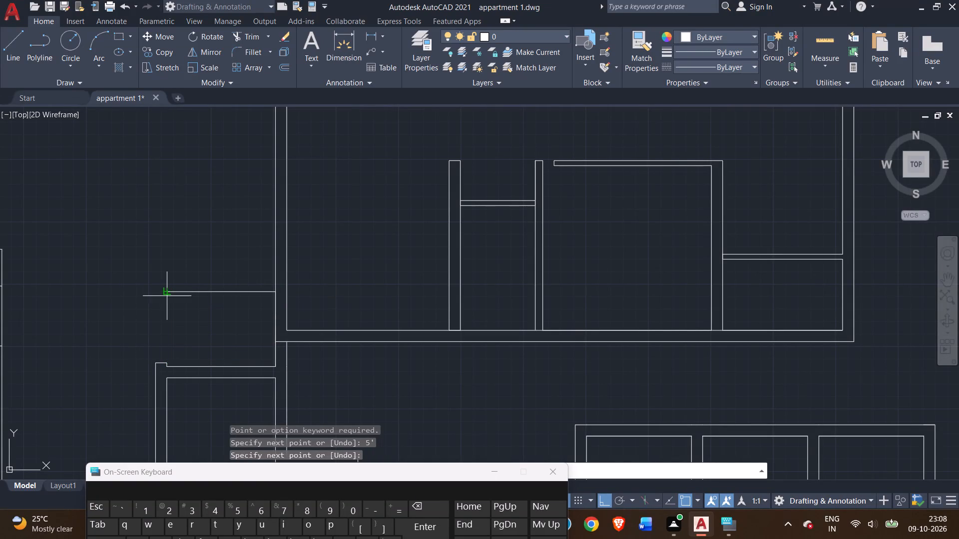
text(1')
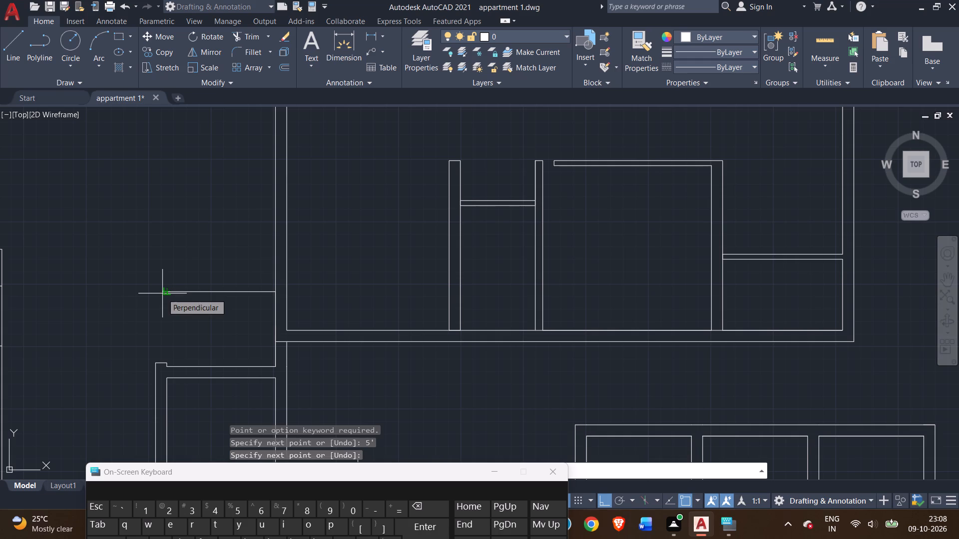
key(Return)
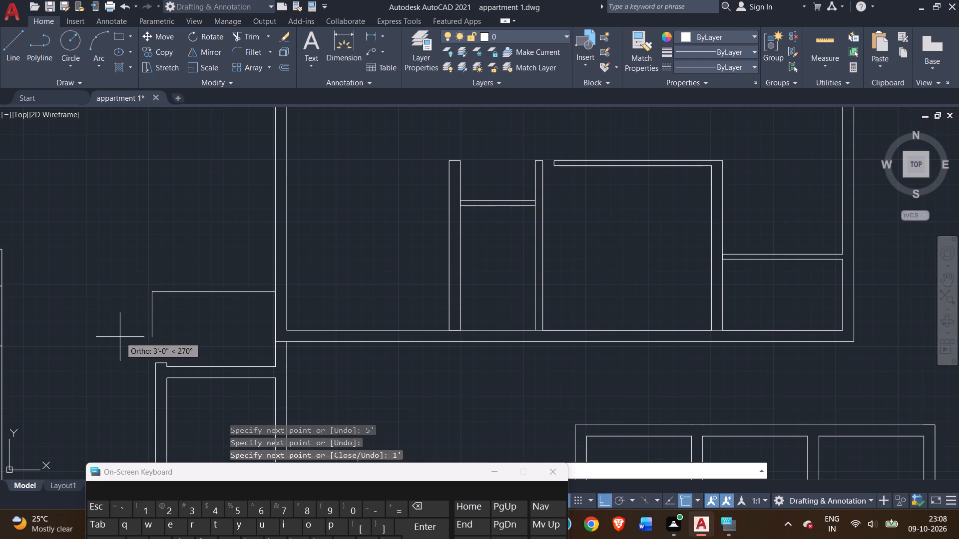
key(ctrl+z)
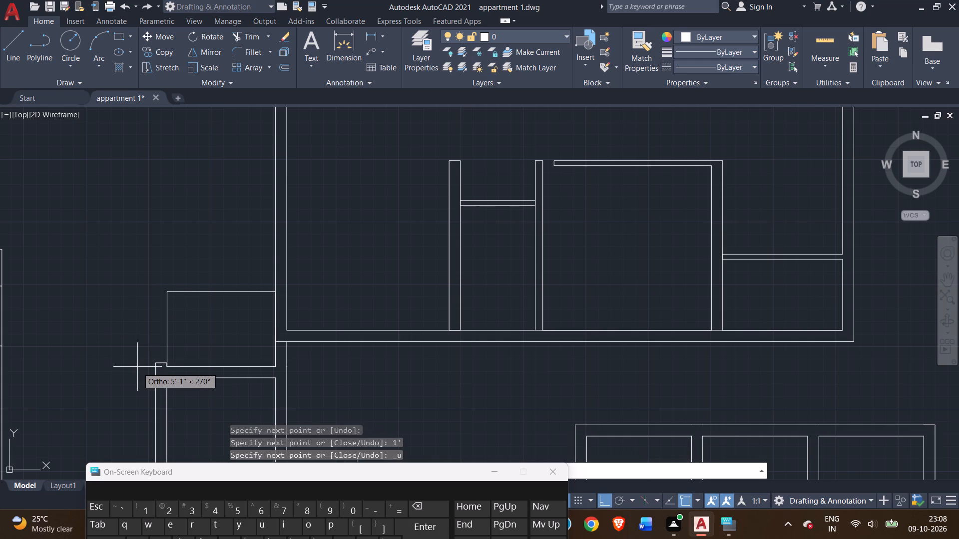
Form the first stub wall: 1' down, left to the annex wall's outer face, 1' and 9" up, and right to the outer wall.
text(1')
key(Return)
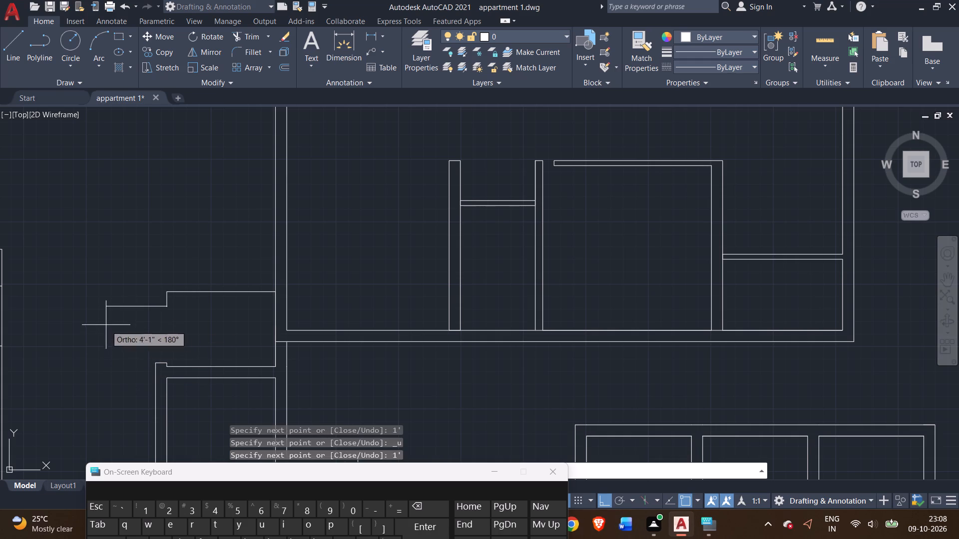
click(155, 306)
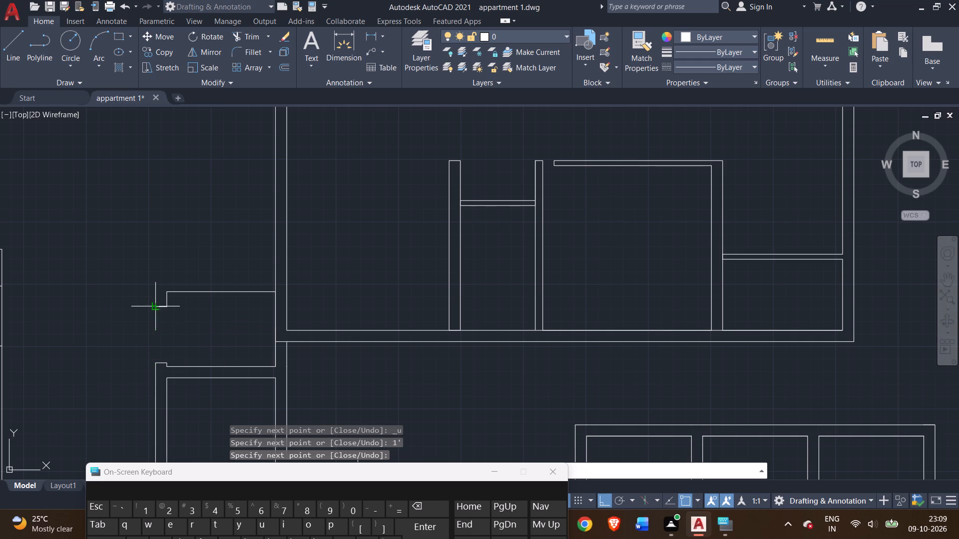
text(1';)
key(Return)
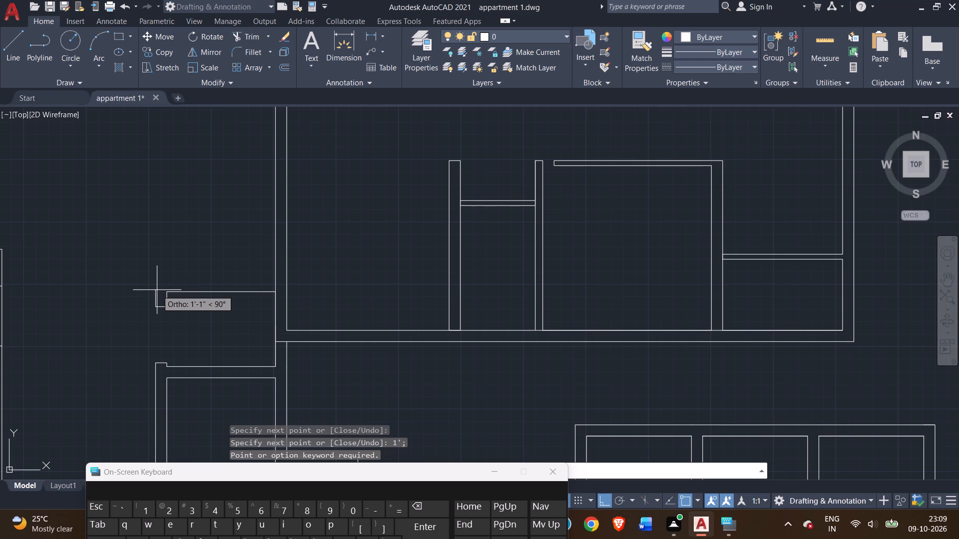
text(1')
key(Return)
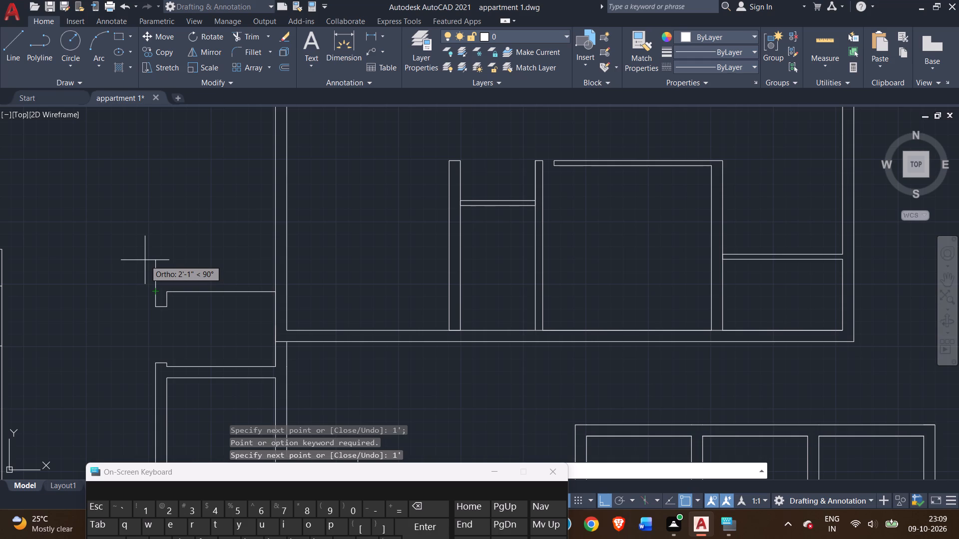
key(9)
key(shift+quotedbl)
key(Return)
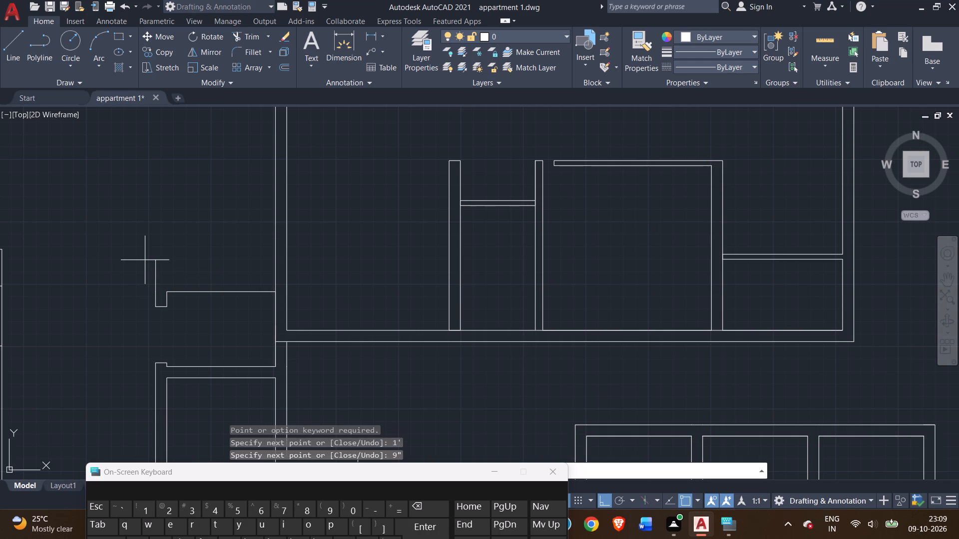
click(276, 278)
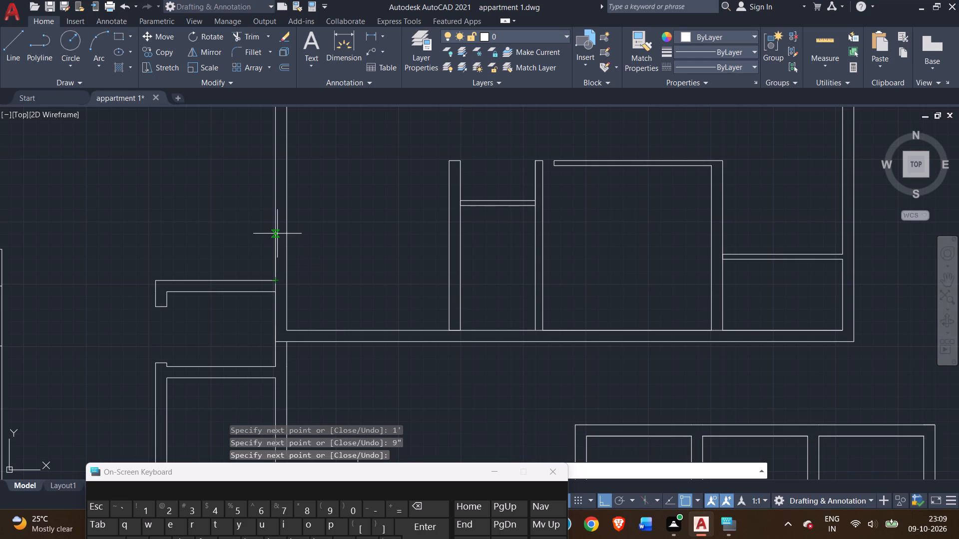
Continue the line 5' up the outer wall, left to align with the first stub's outer end, and up in two 1' segments.
text(5')
key(Return)
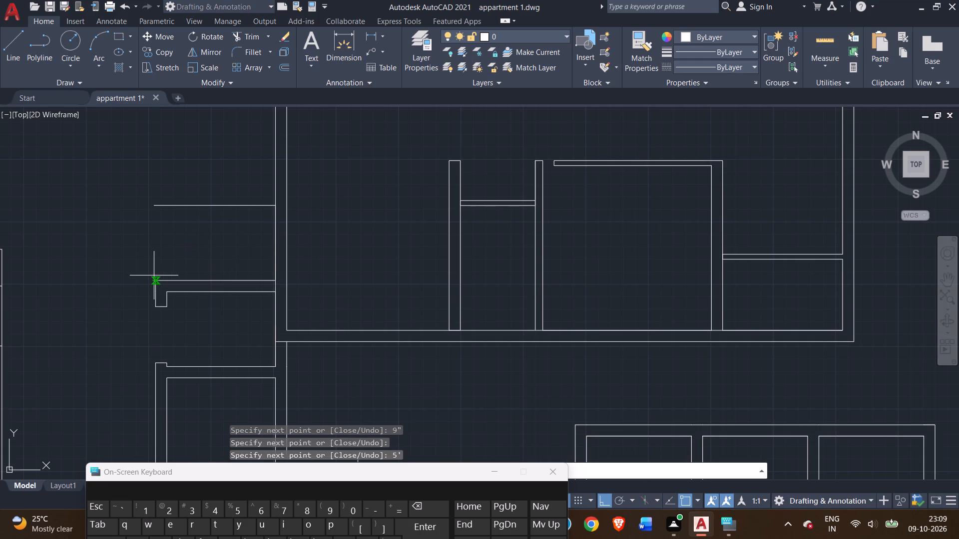
click(155, 205)
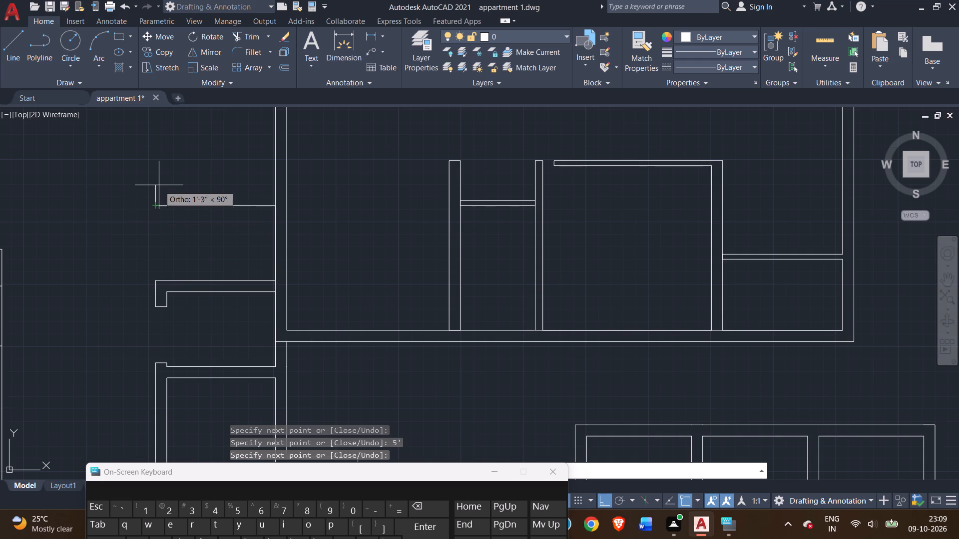
text(1')
key(Return)
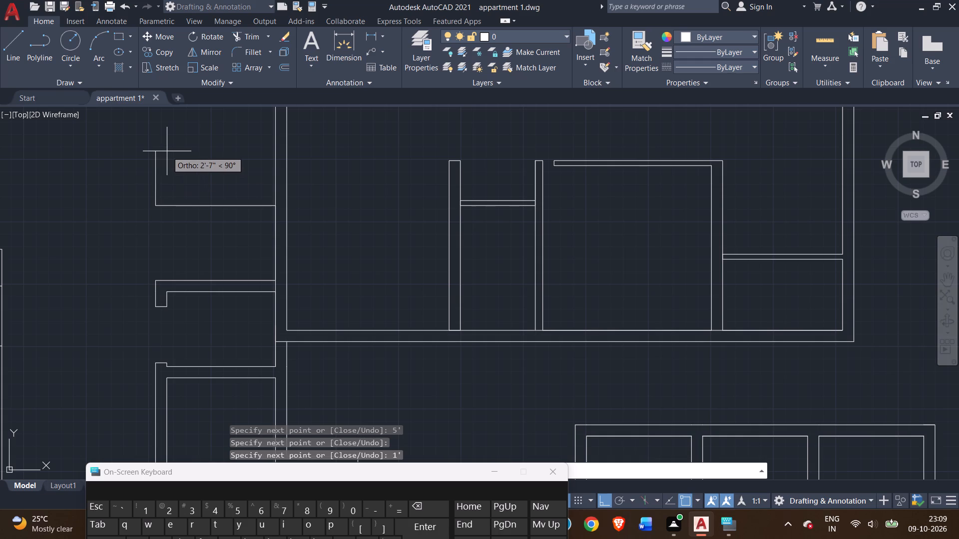
text(1')
key(Return)
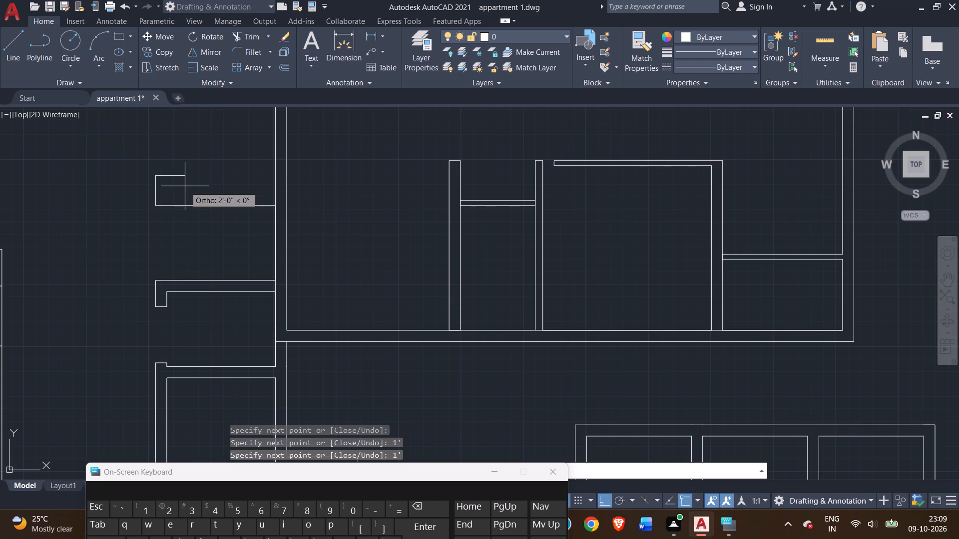
Close the second stub wall with 9" right, 9" down and a run right to the outer wall, ending the line.
key(9)
key(shift+quotedbl)
key(Return)
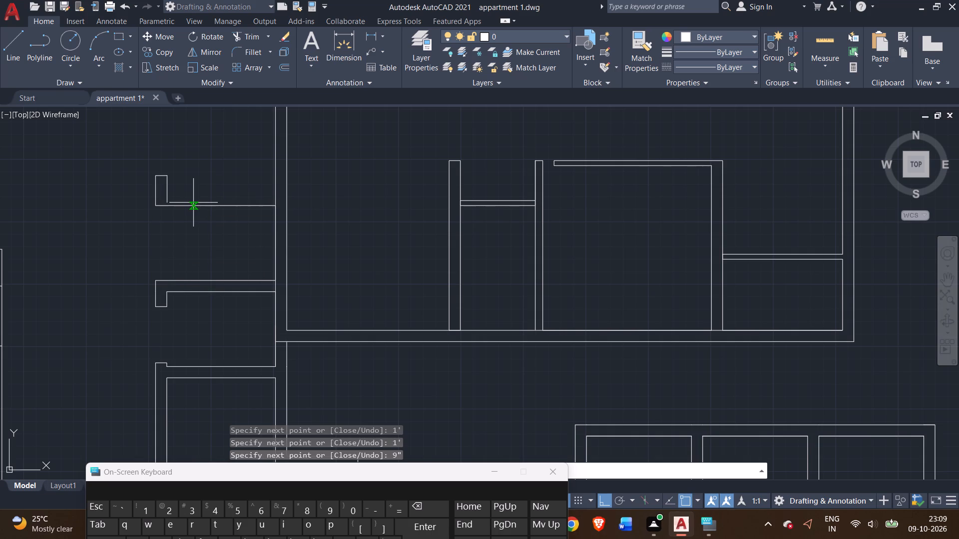
key(9)
key(shift+quotedbl)
key(Return)
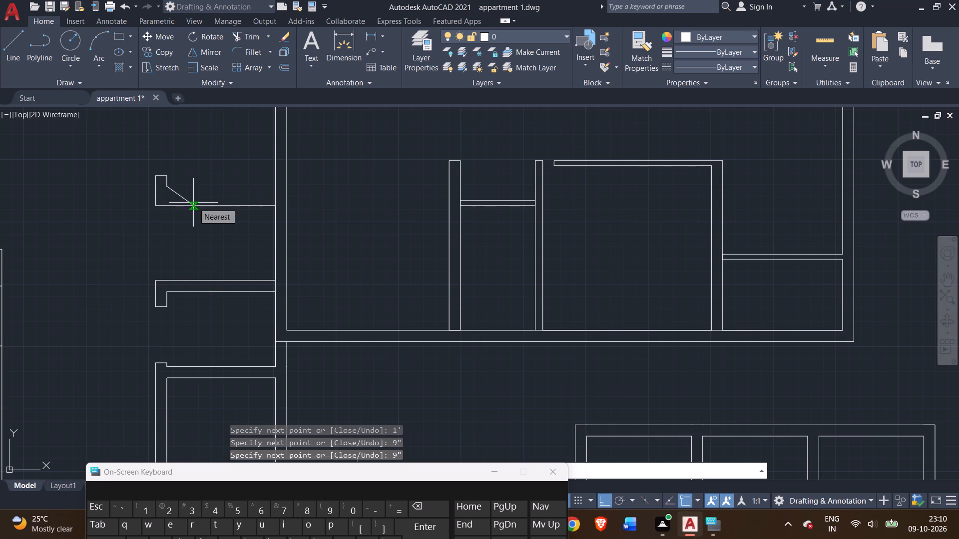
click(278, 186)
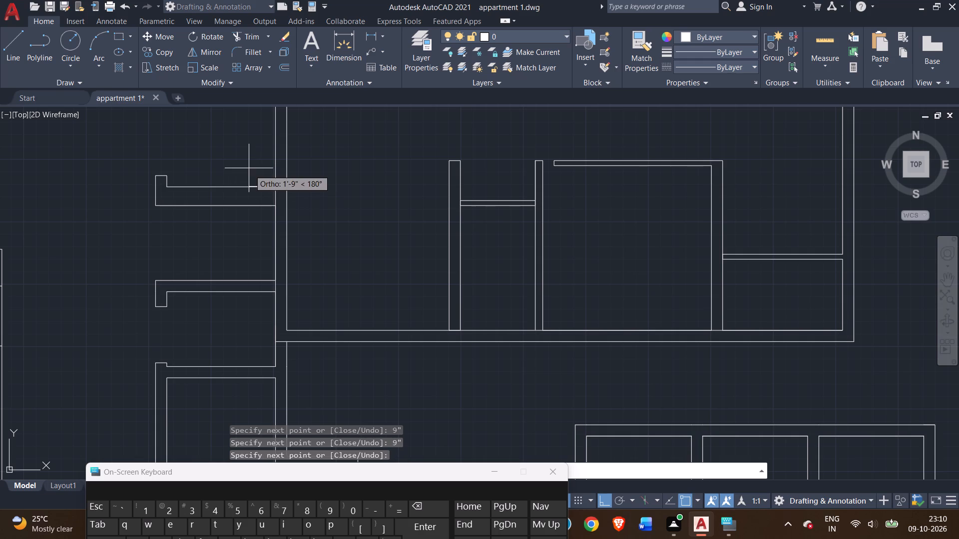
right_click(249, 166)
click(274, 173)
Examine the neighbouring floor plans around the apartment being drawn.
scroll(237, 168, down, 2)
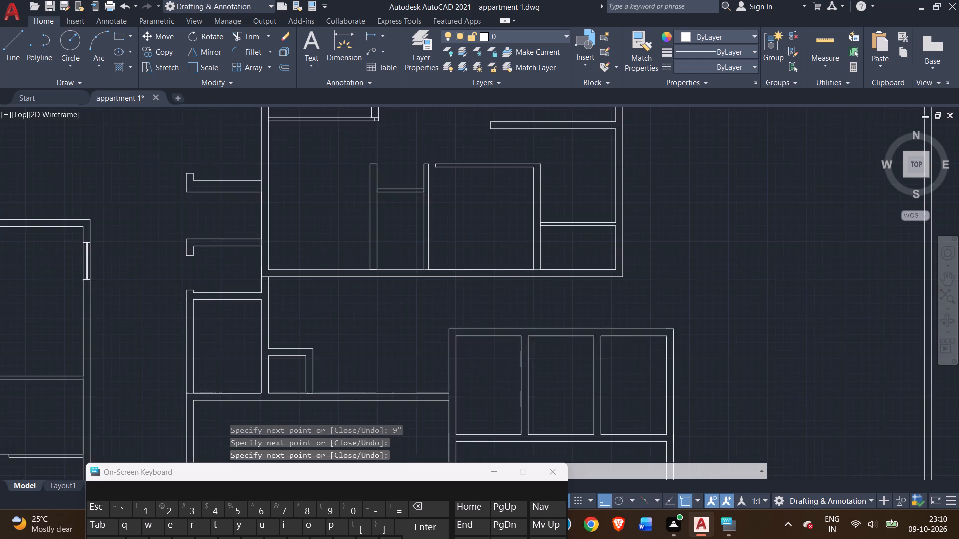
middle_drag(238, 162, 242, 230)
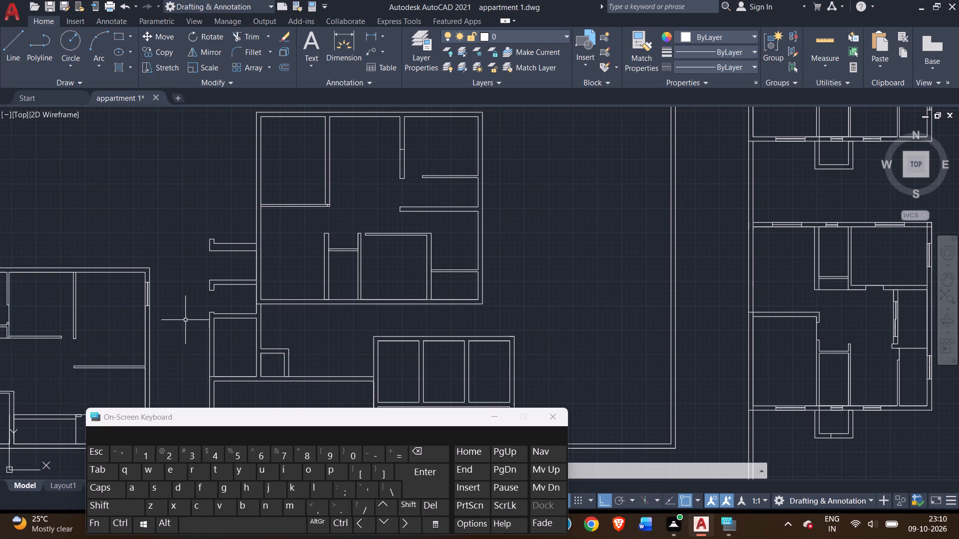
scroll(186, 310, down, 4)
scroll(222, 300, up, 2)
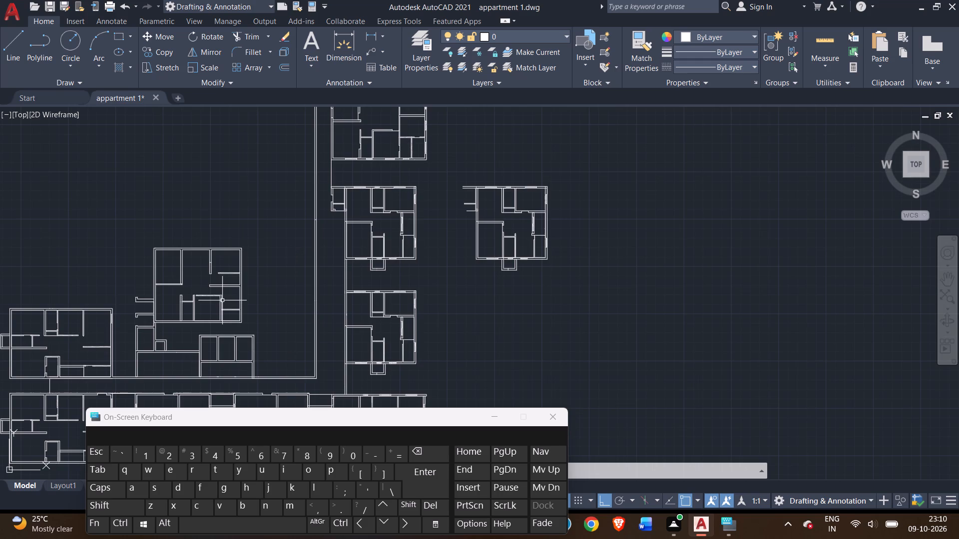
scroll(313, 289, up, 1)
middle_drag(297, 289, 692, 197)
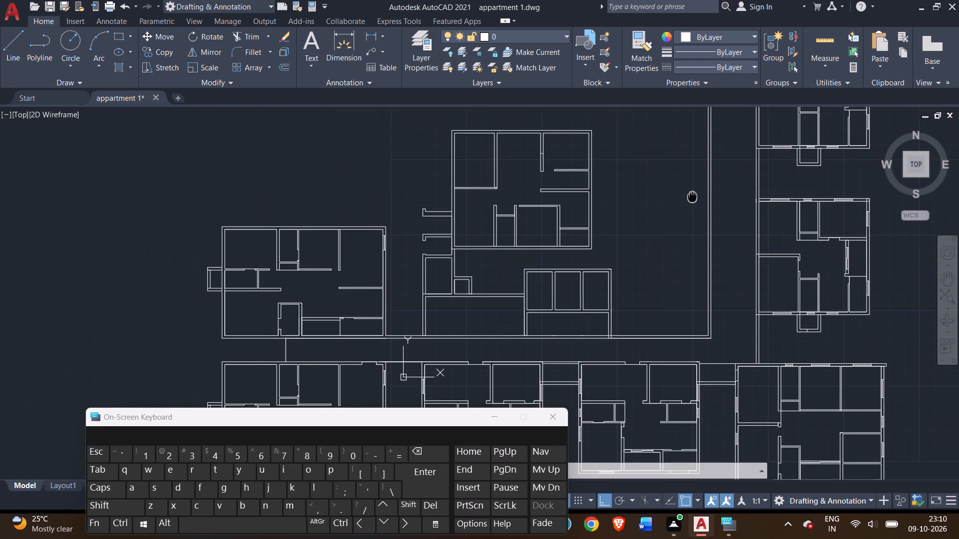
middle_drag(692, 197, 684, 193)
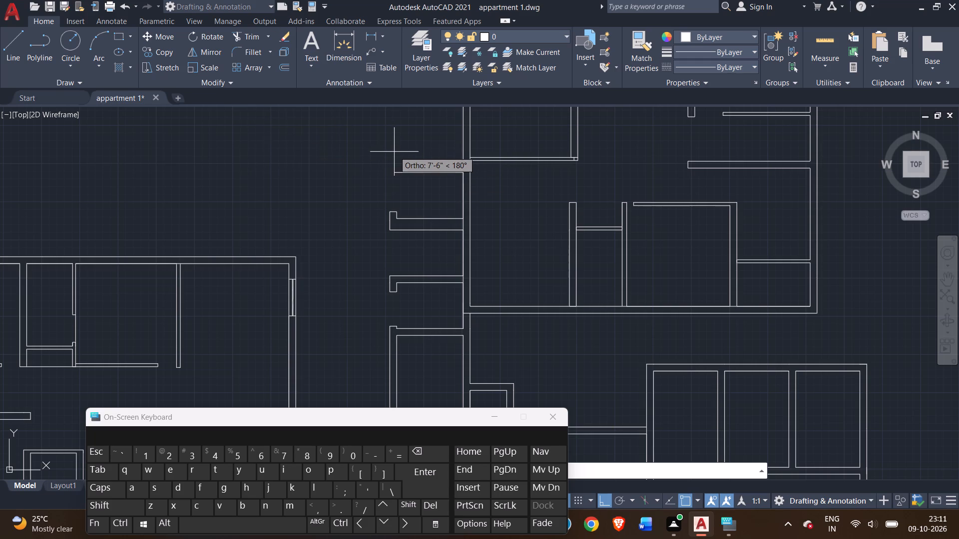
Continue the line up the outer wall, left to align with the lower stub's hook, another 1' left, and 1' down.
scroll(394, 153, up, 1)
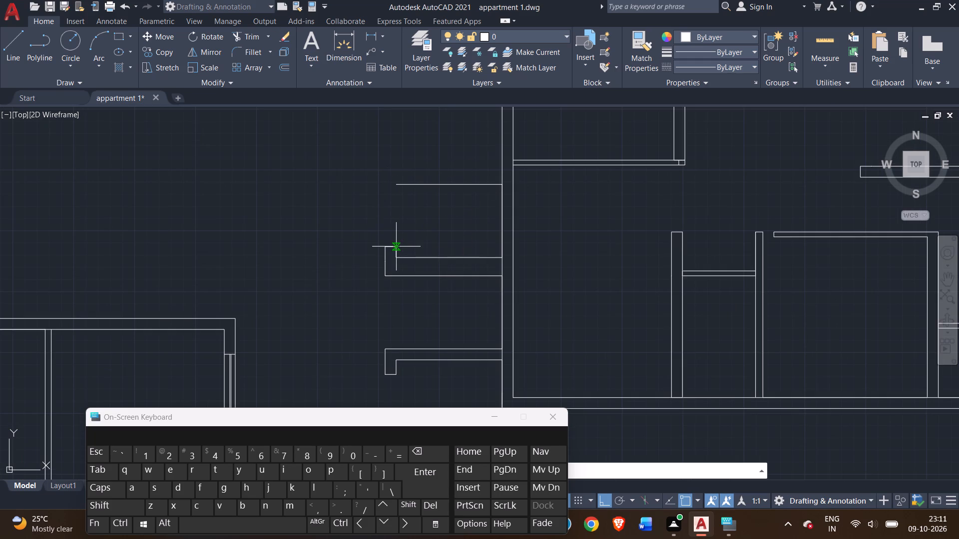
click(397, 184)
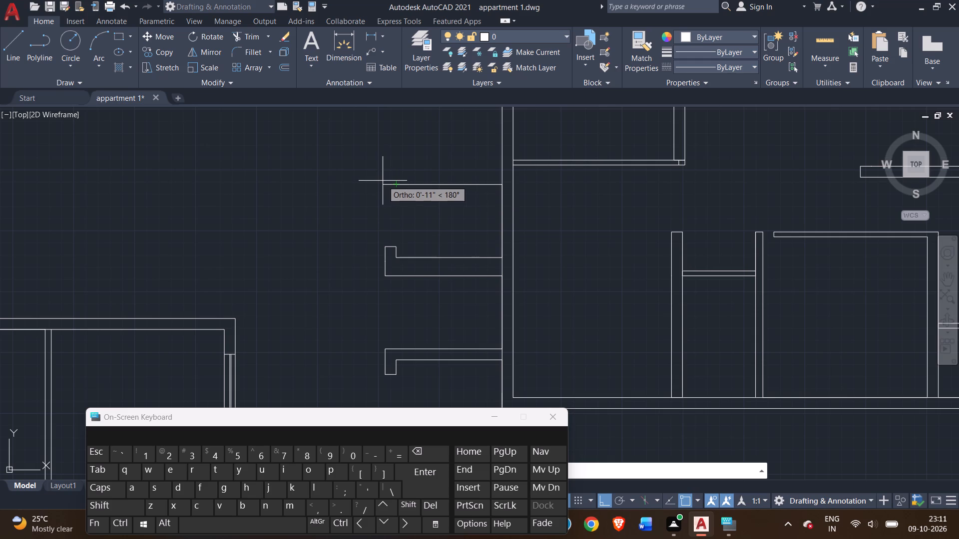
key(1)
key(apostrophe)
key(Return)
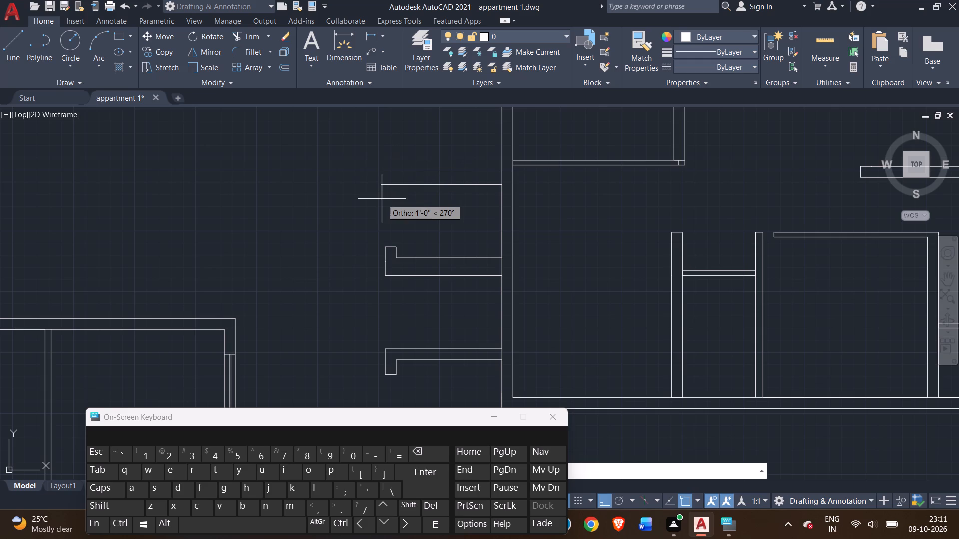
scroll(382, 199, up, 2)
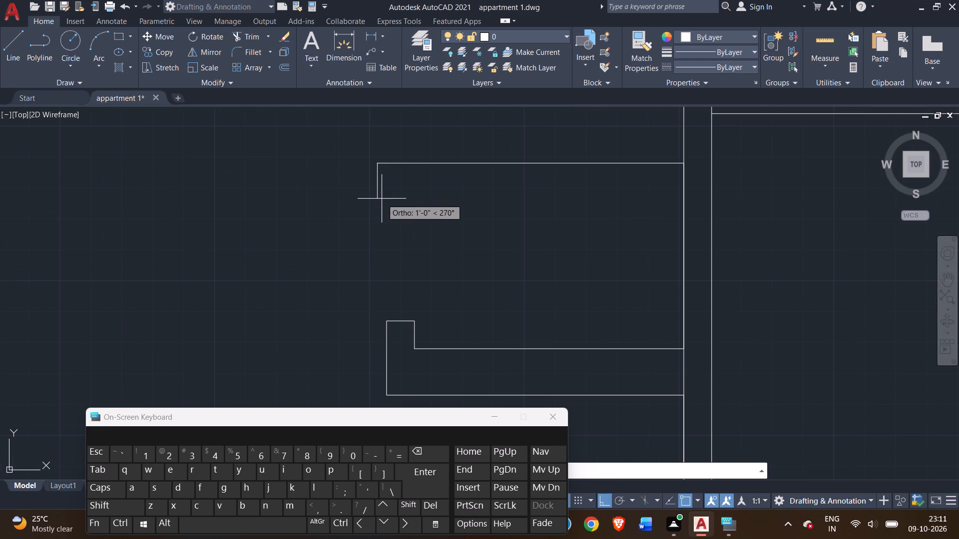
text(1')
key(Return)
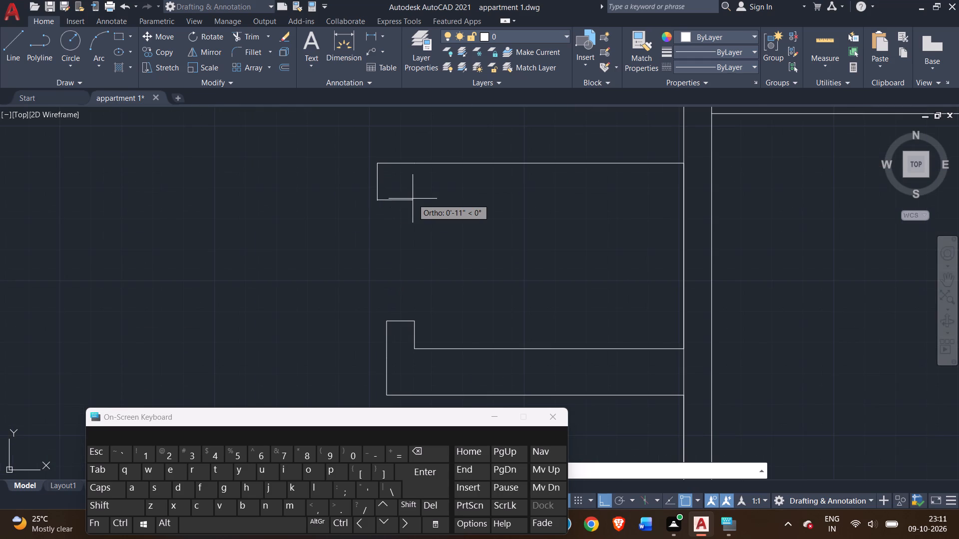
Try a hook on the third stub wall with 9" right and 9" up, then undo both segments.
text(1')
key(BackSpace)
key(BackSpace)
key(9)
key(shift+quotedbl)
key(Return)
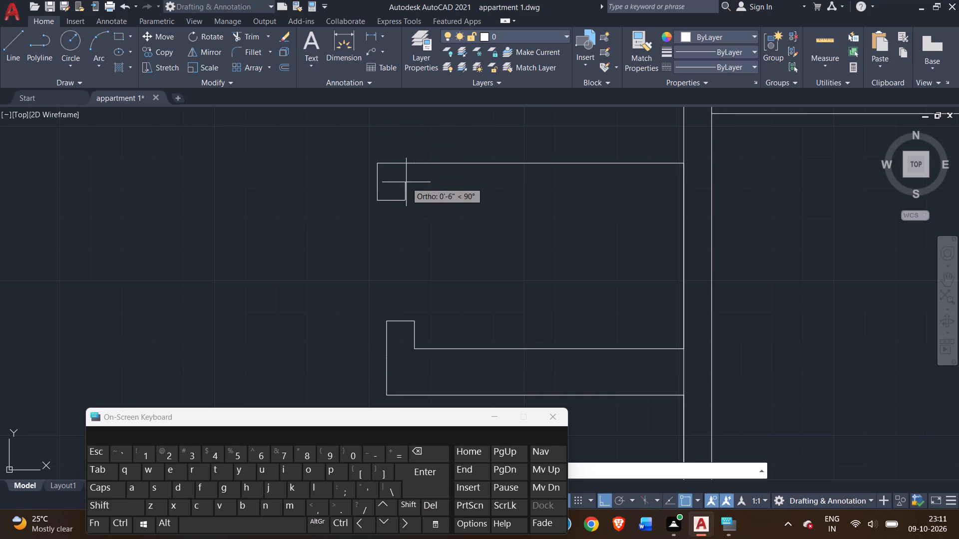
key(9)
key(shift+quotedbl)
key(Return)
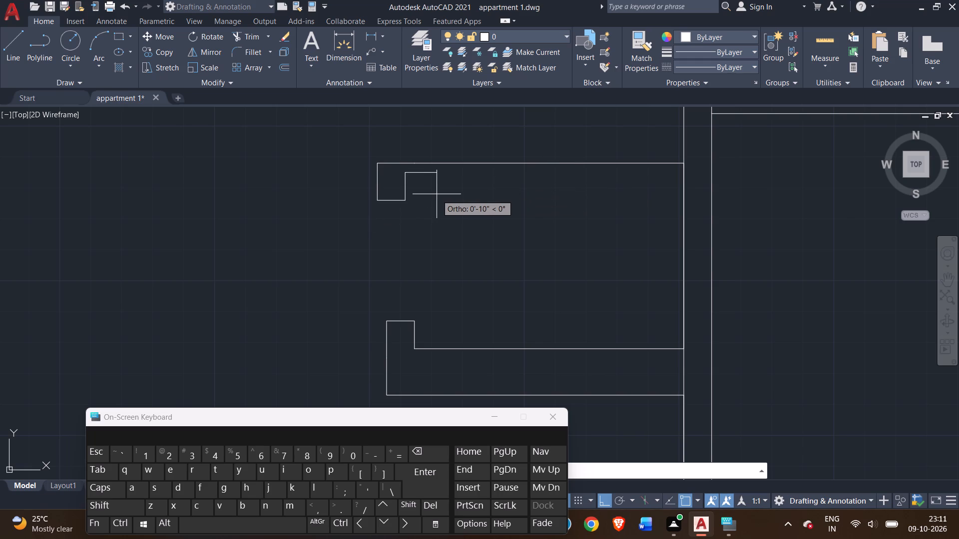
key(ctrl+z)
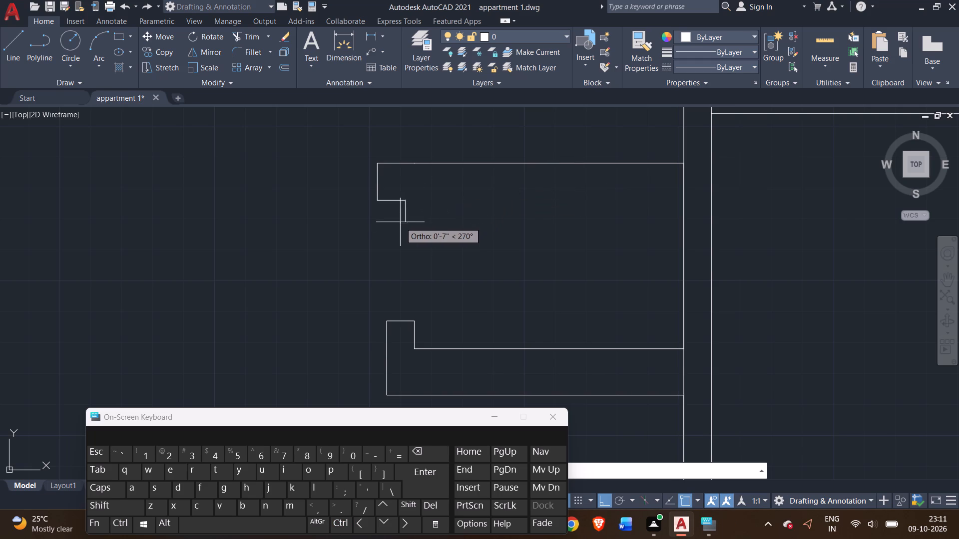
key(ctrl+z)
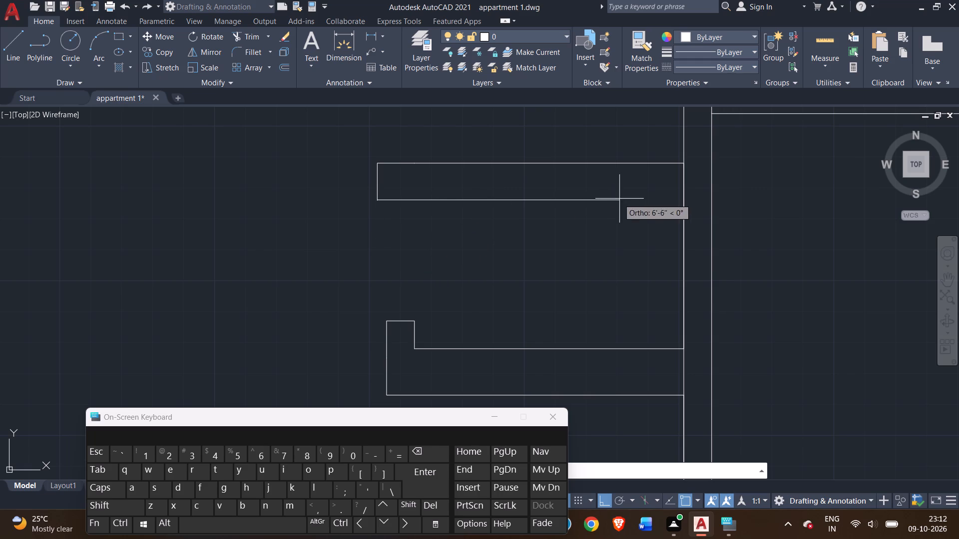
Close the third stub wall with a straight run right to the outer wall and end the line.
click(683, 202)
scroll(573, 249, down, 4)
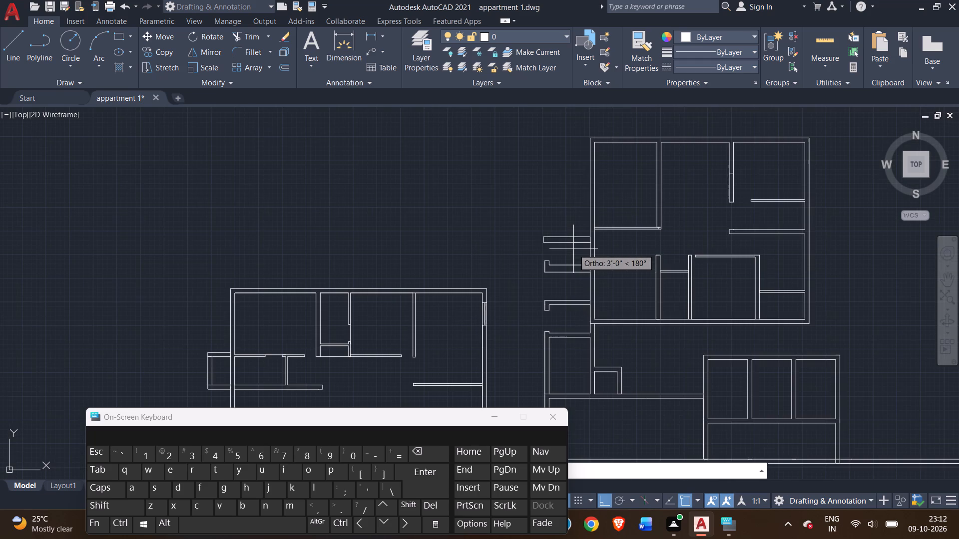
right_click(539, 203)
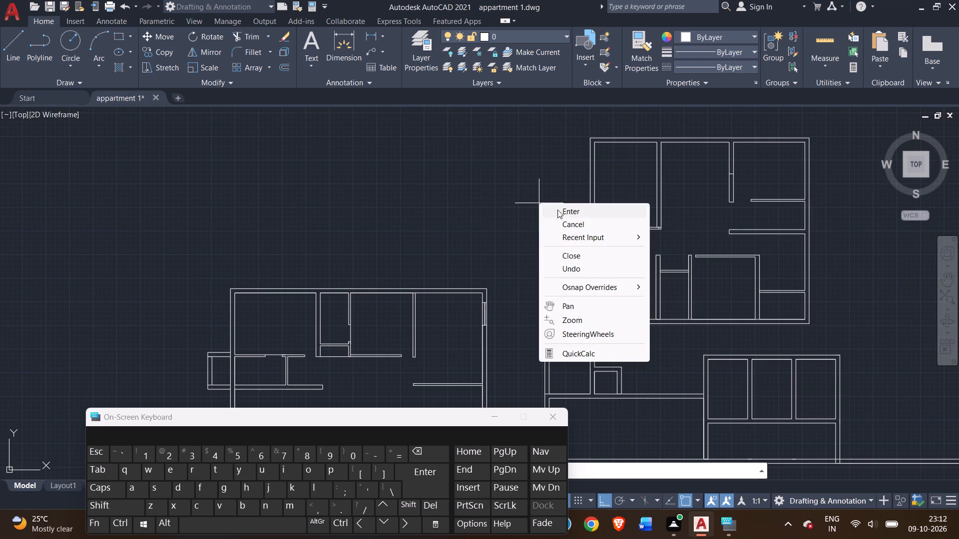
click(558, 210)
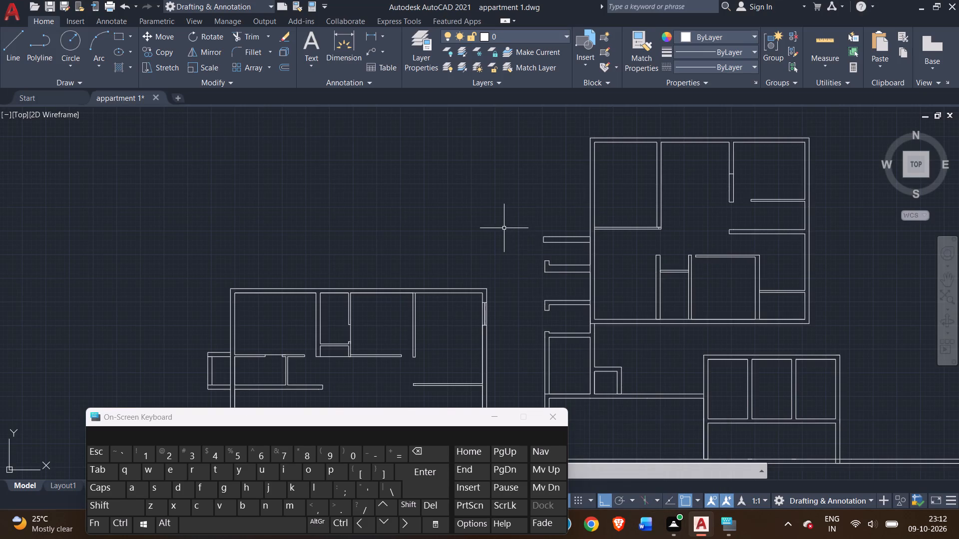
Draw two parallel wall lines across the gap, linking the right wall of the neighbouring upper-left plan to the plan below.
scroll(504, 228, down, 1)
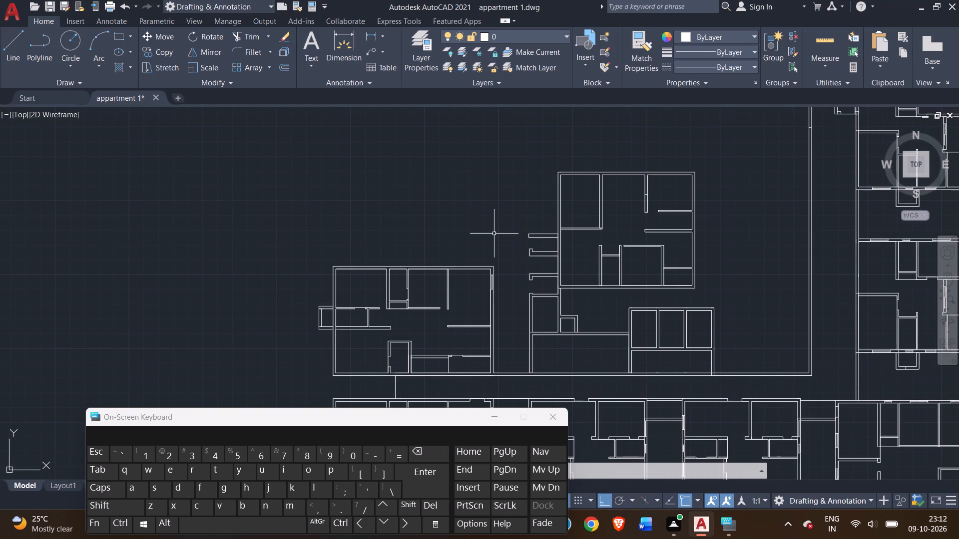
middle_drag(494, 234, 459, 155)
middle_drag(467, 304, 466, 301)
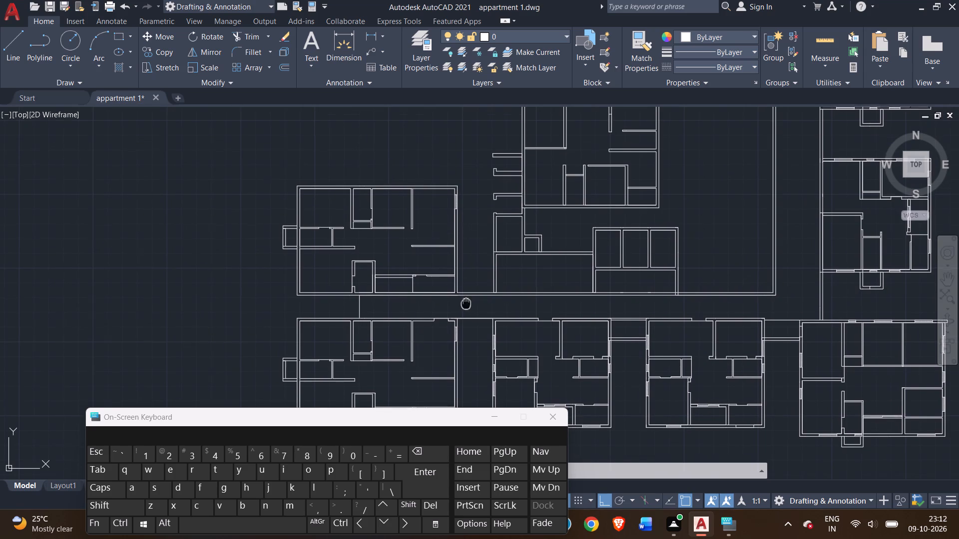
middle_drag(466, 301, 453, 249)
scroll(451, 283, down, 1)
scroll(451, 255, up, 2)
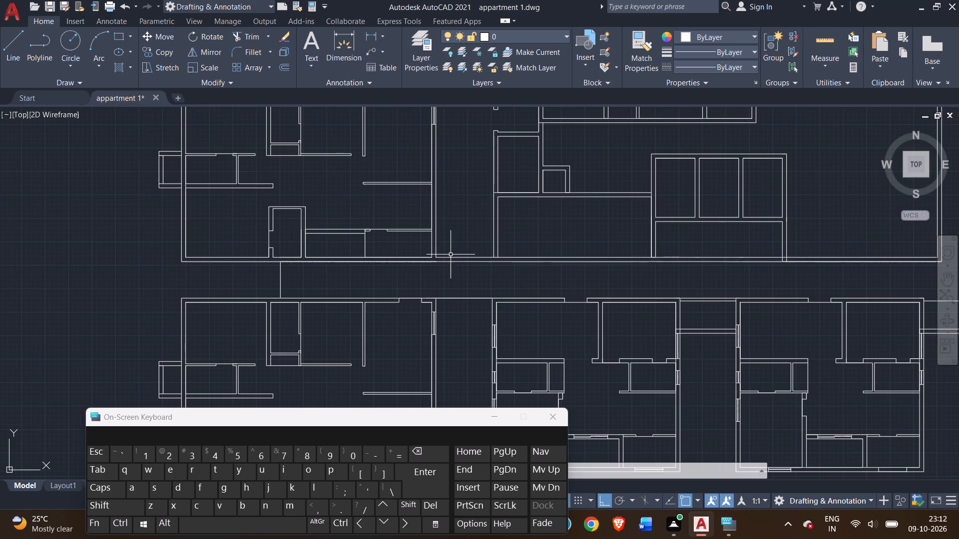
middle_drag(455, 195, 456, 282)
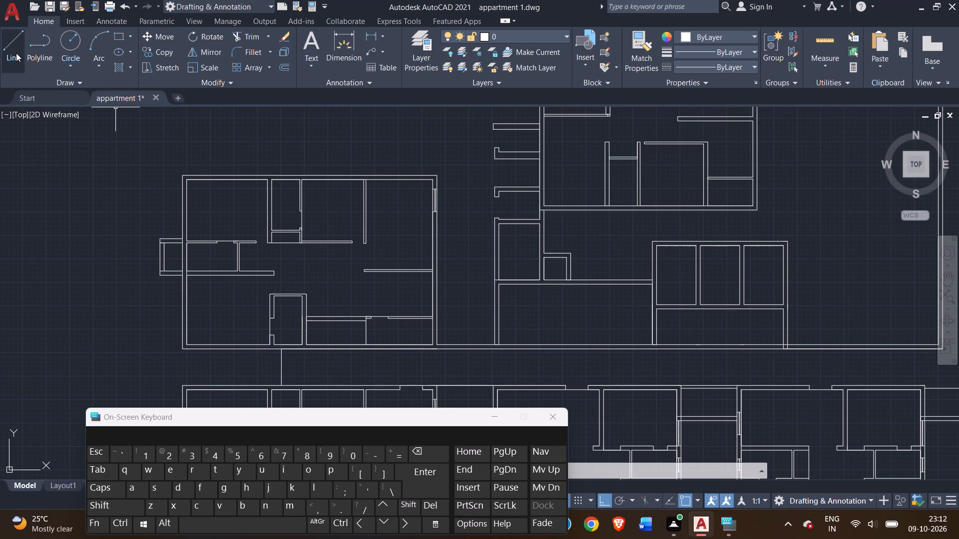
click(15, 51)
middle_drag(431, 360, 398, 266)
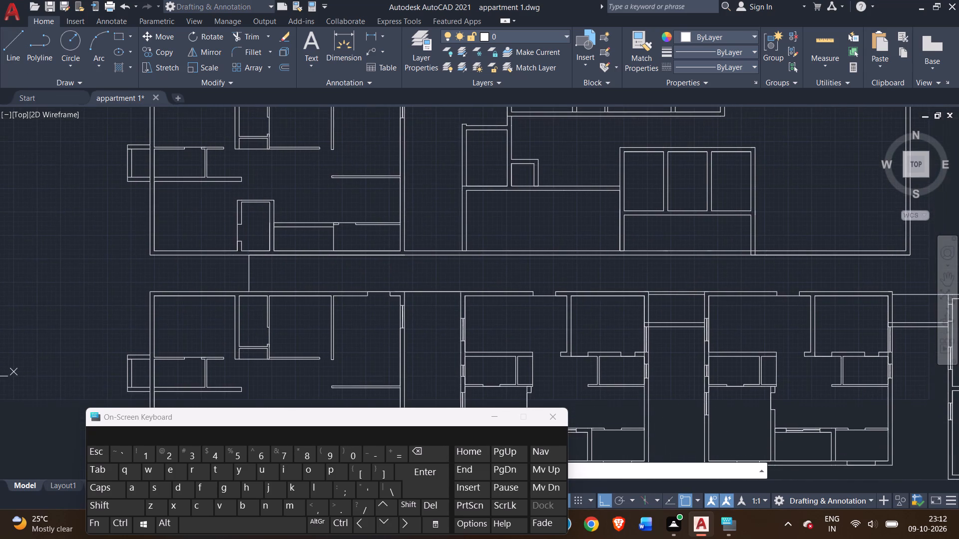
scroll(404, 284, up, 3)
click(400, 146)
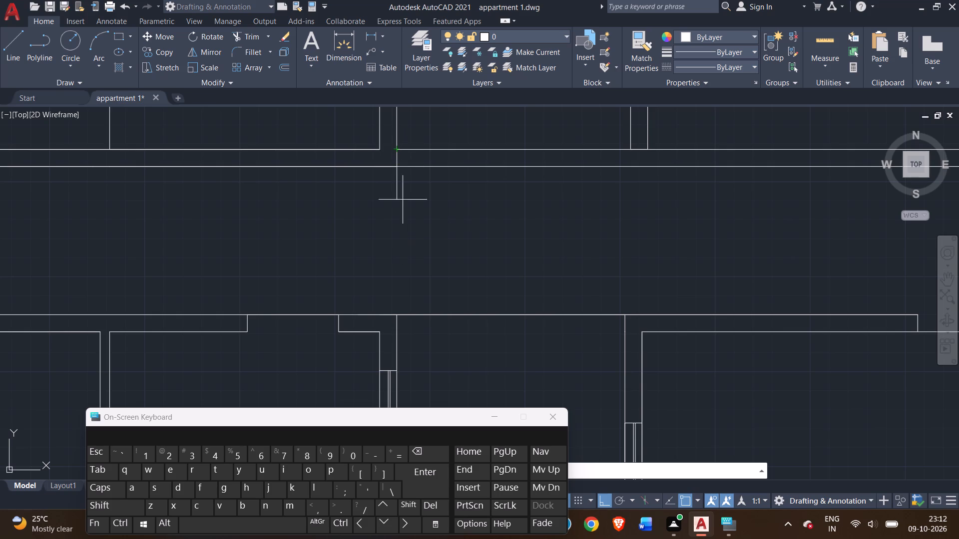
click(396, 315)
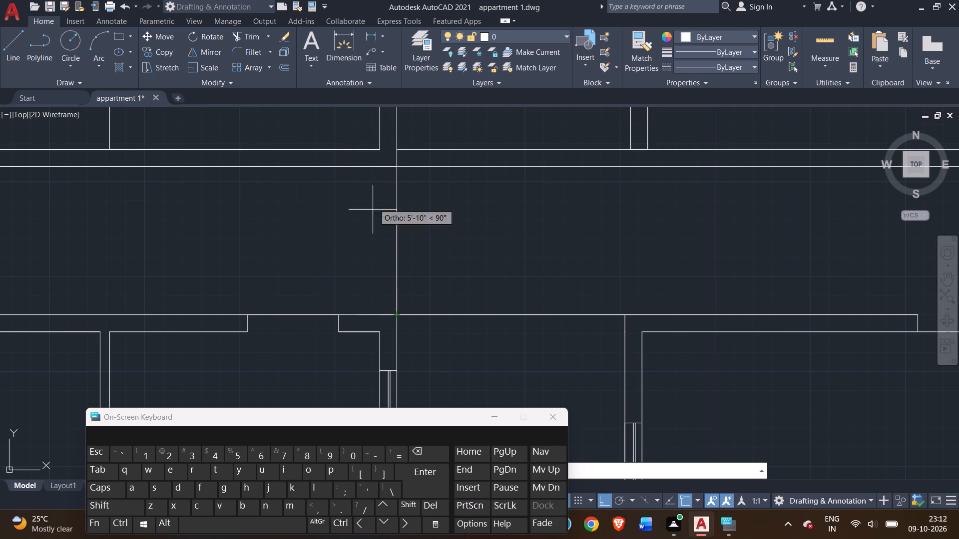
click(379, 314)
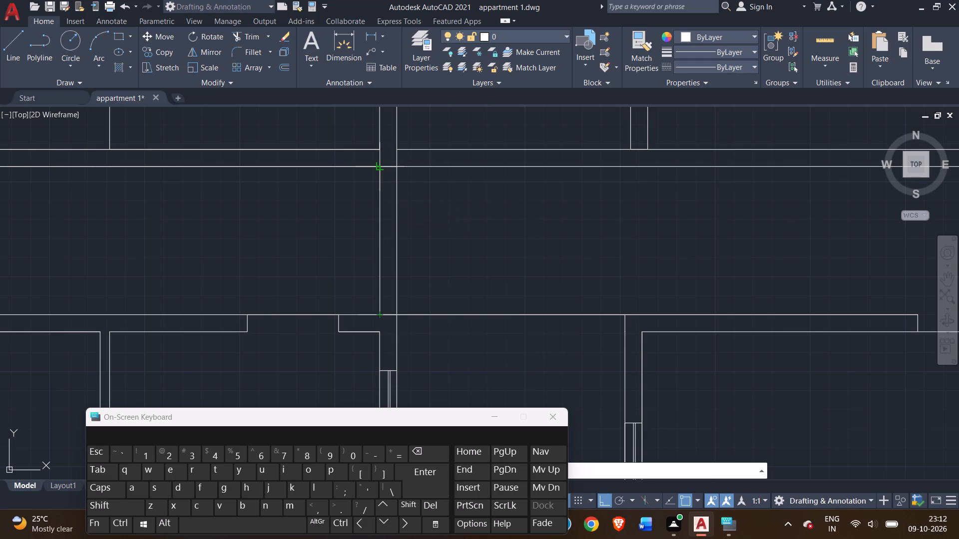
click(381, 166)
right_click(372, 196)
click(394, 202)
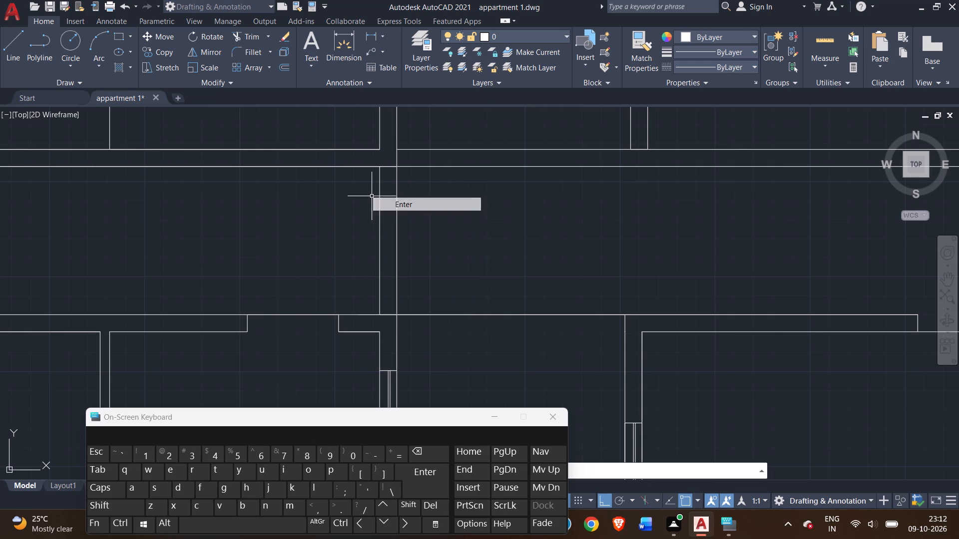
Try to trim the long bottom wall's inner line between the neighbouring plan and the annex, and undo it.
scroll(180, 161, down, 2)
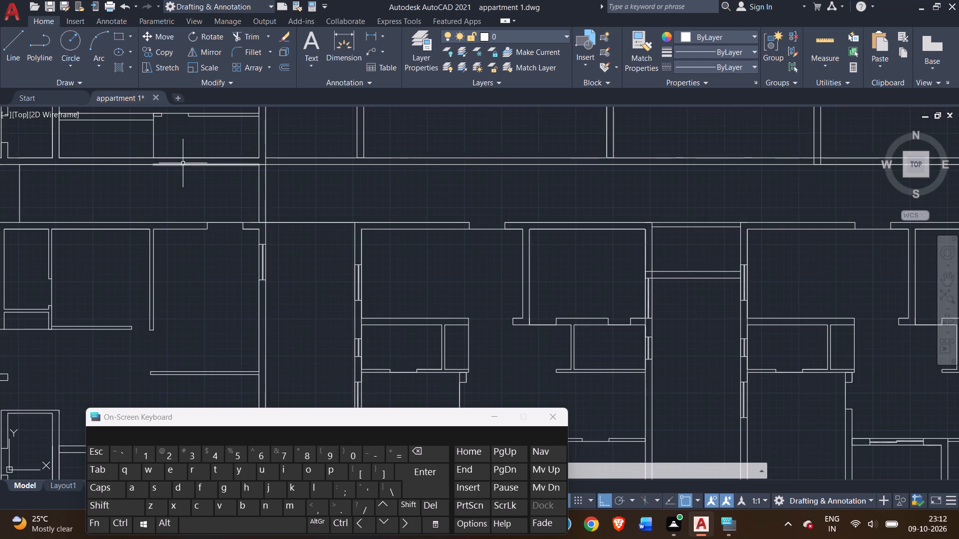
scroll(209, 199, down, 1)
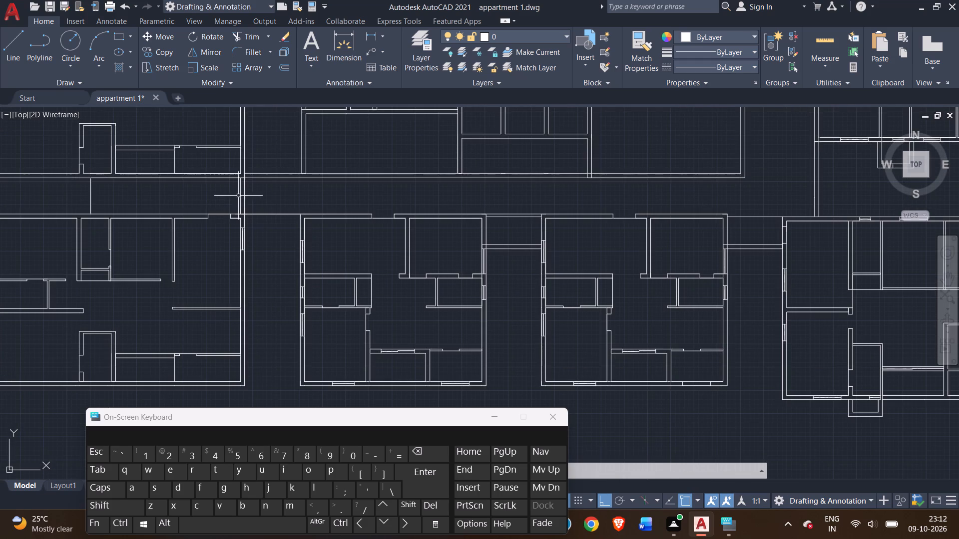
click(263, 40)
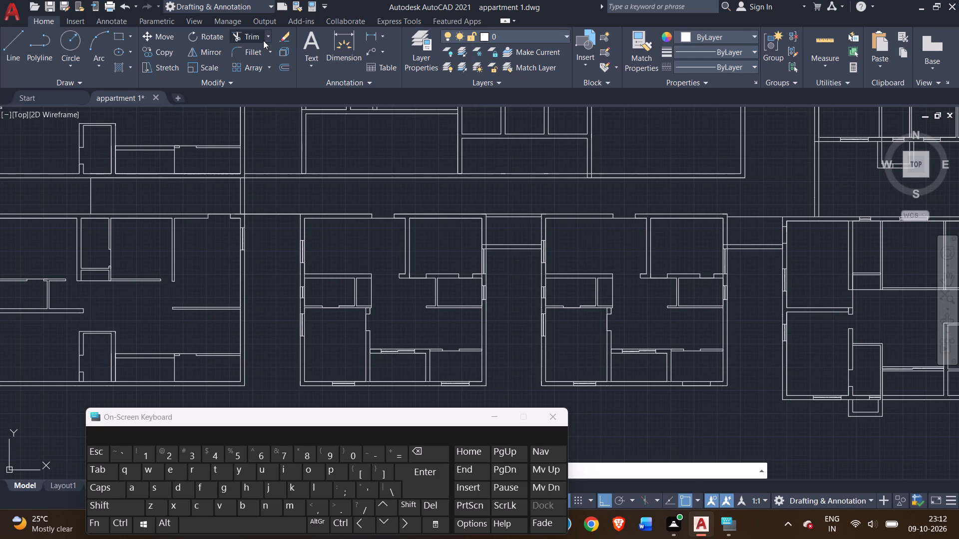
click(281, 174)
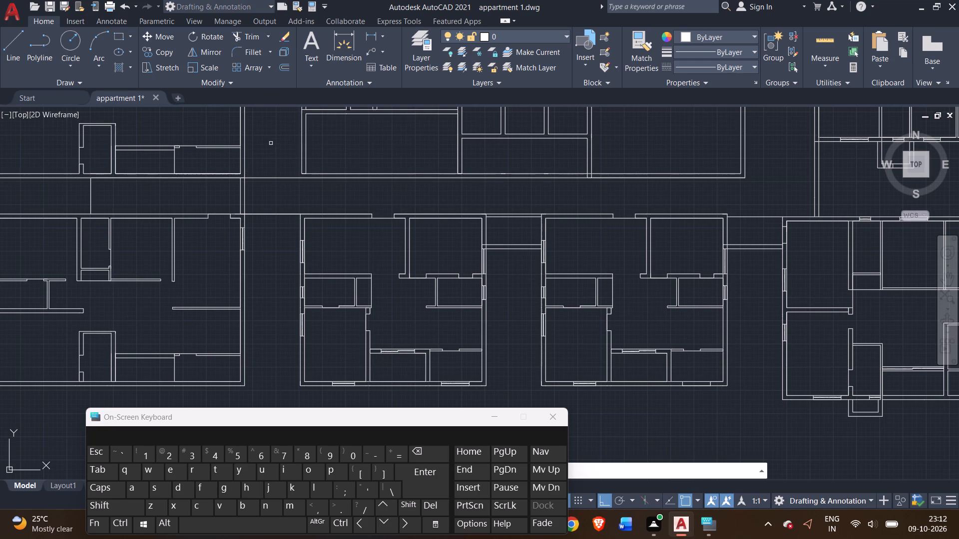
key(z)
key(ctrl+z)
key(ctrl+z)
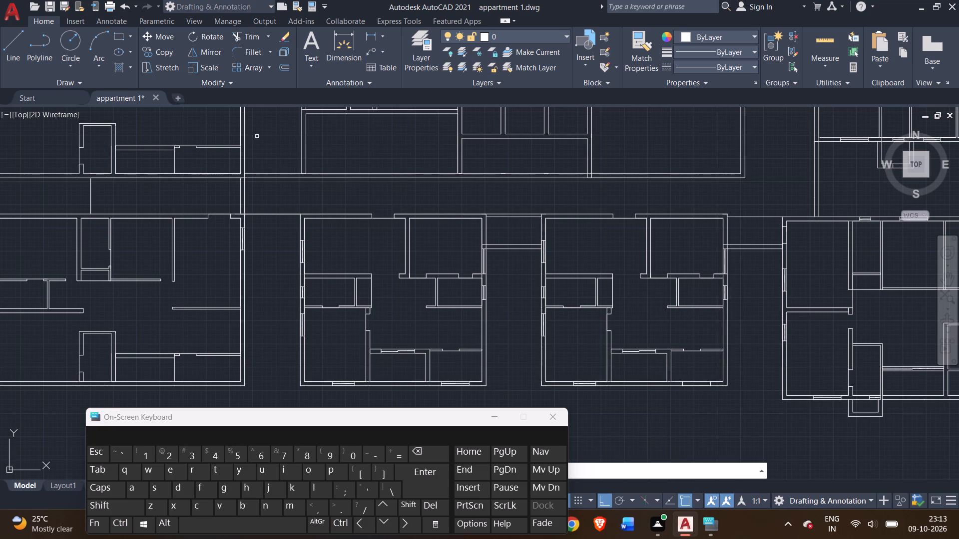
Draw a short vertical line across the long bottom wall, extending the outer face of the annex's left wall to close it.
click(20, 47)
scroll(303, 165, up, 5)
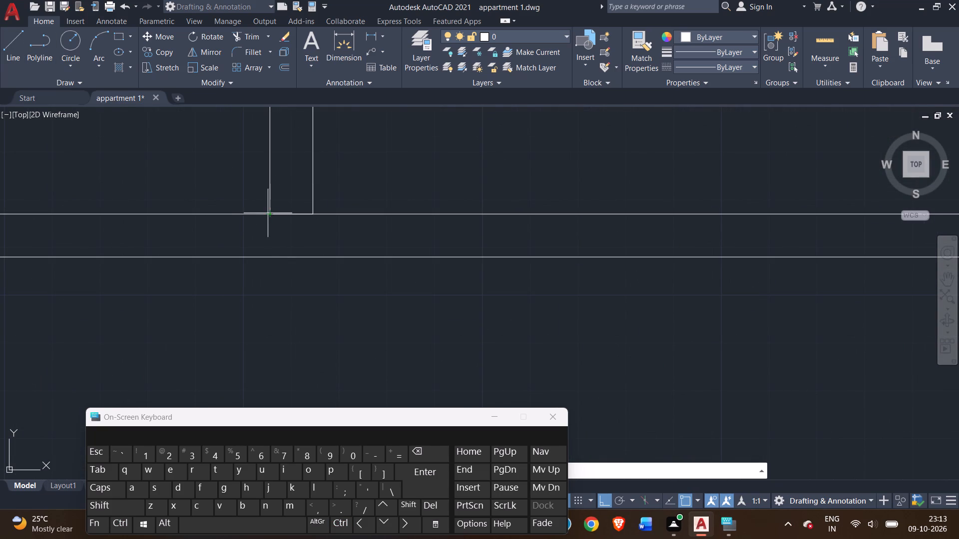
click(270, 214)
click(268, 256)
right_click(289, 242)
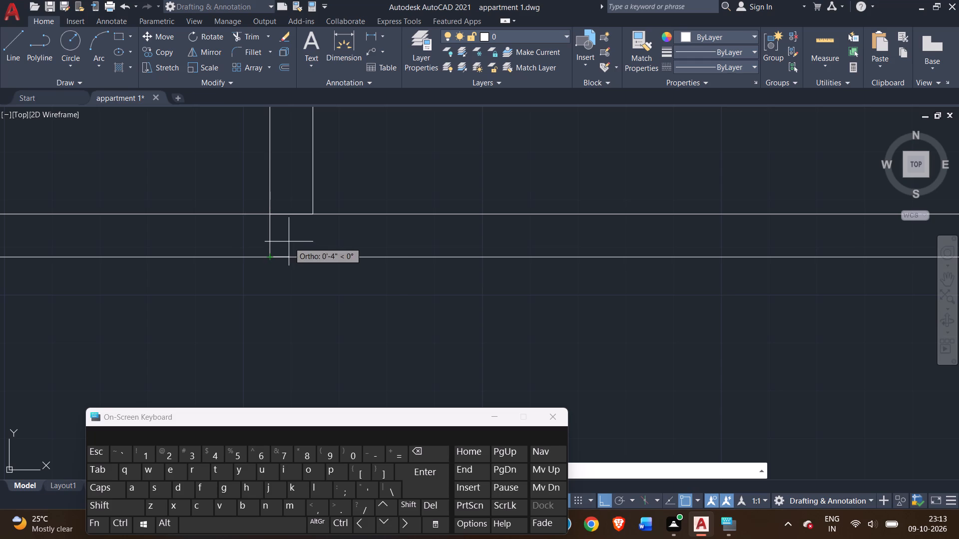
click(306, 246)
Trim away both long bottom wall lines between the upper-left plan and the annex, plus the two vertical wall lines in the gap below.
scroll(212, 235, down, 5)
middle_drag(200, 175, 235, 203)
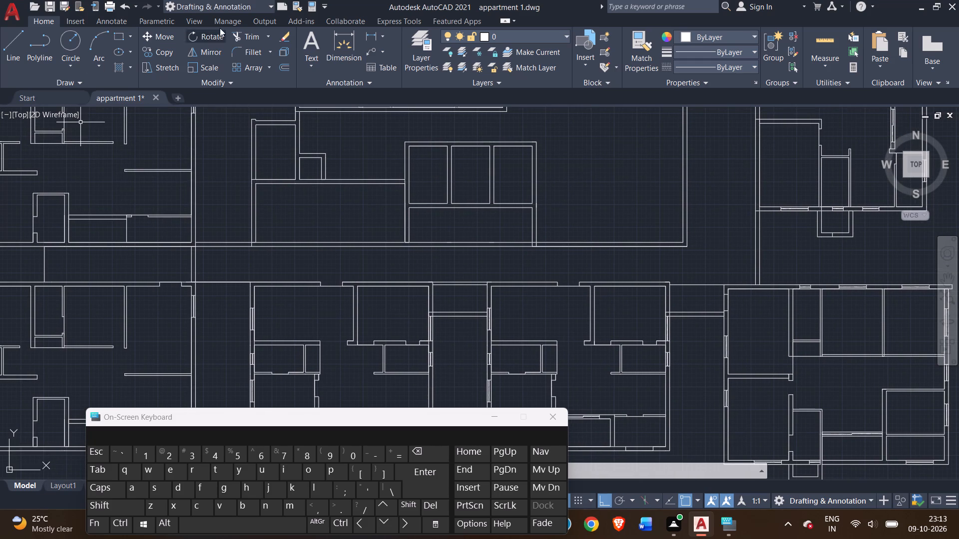
click(253, 34)
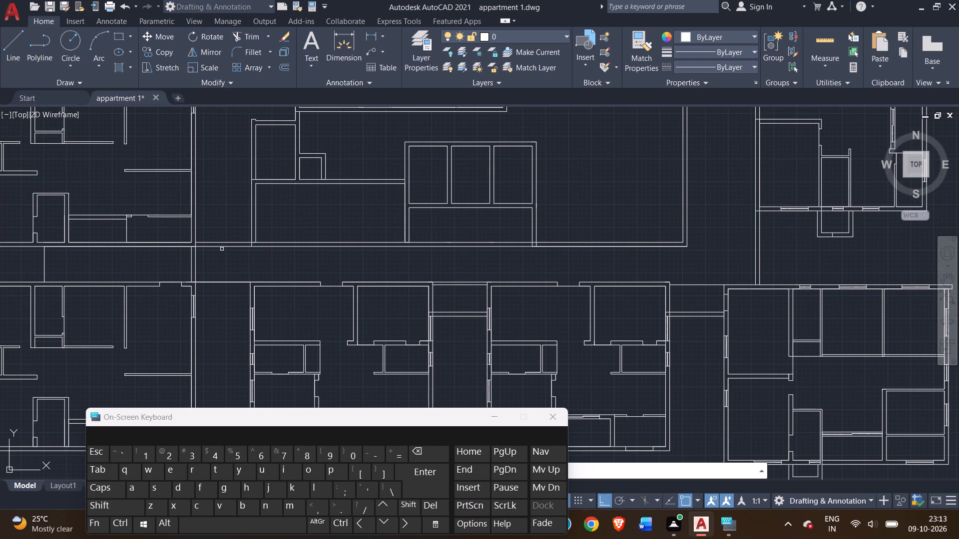
click(224, 246)
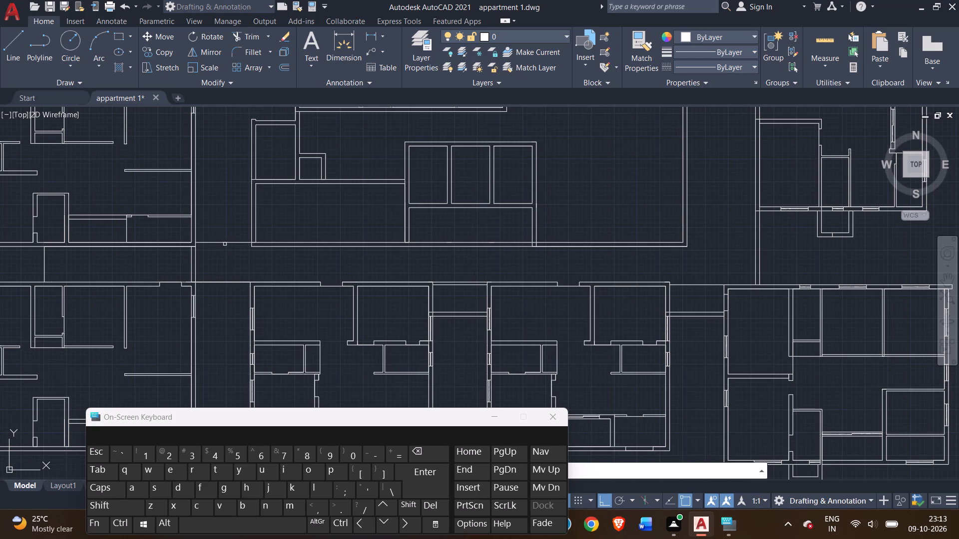
click(226, 243)
click(195, 266)
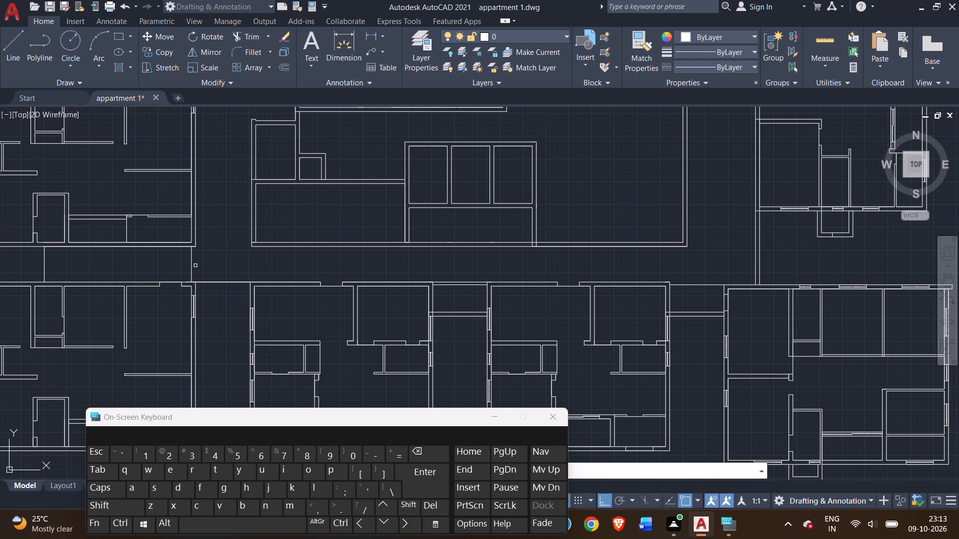
click(191, 267)
Draw a long vertical wall line up from the upper-left plan's inner top-right corner to well above the central plan's top wall.
scroll(210, 263, down, 1)
middle_drag(224, 247, 260, 316)
click(15, 50)
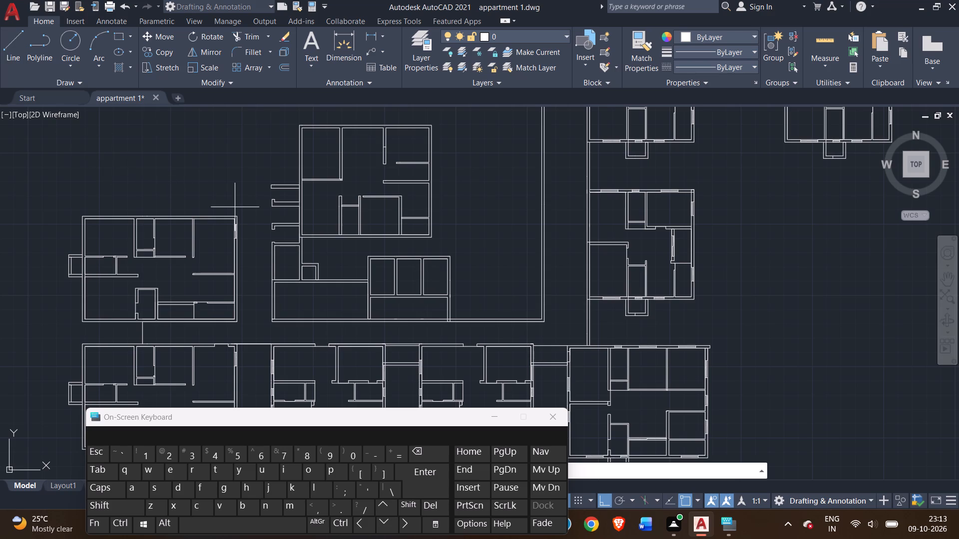
scroll(238, 220, up, 3)
click(217, 215)
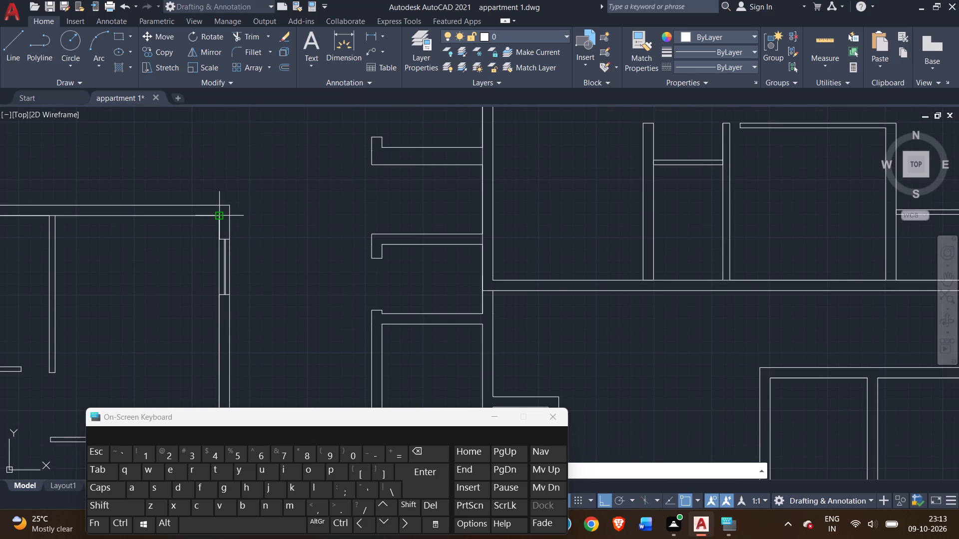
scroll(224, 140, down, 2)
middle_drag(224, 129, 223, 241)
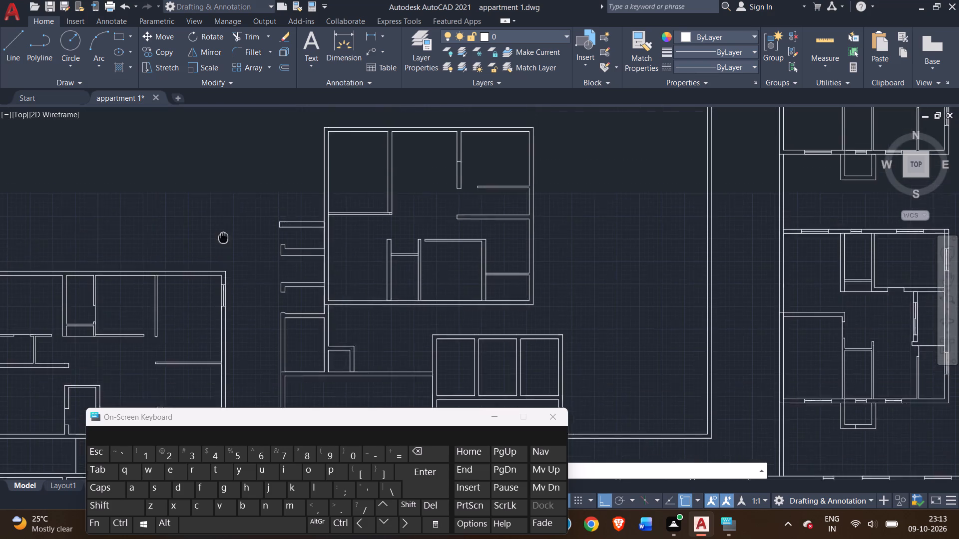
middle_drag(223, 241, 223, 248)
scroll(223, 248, up, 1)
scroll(222, 177, down, 2)
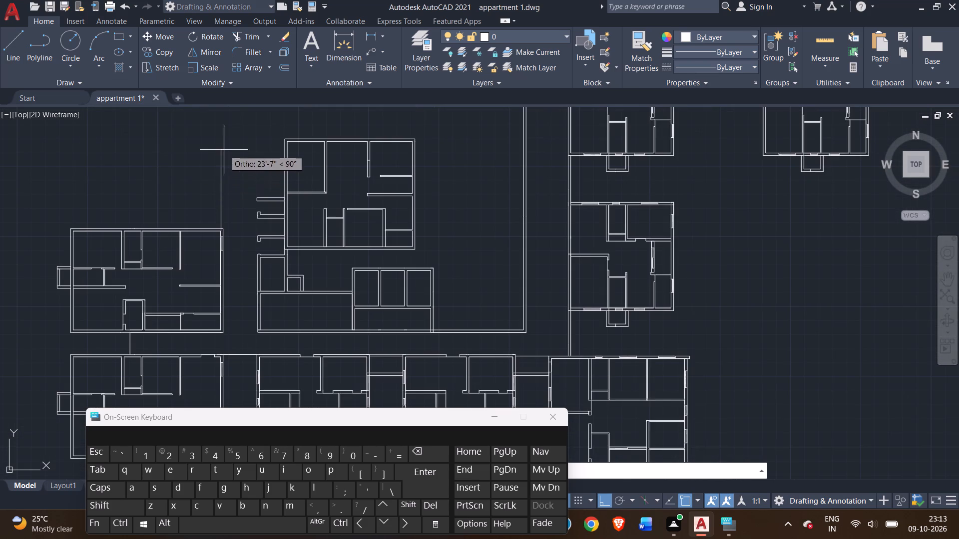
click(224, 96)
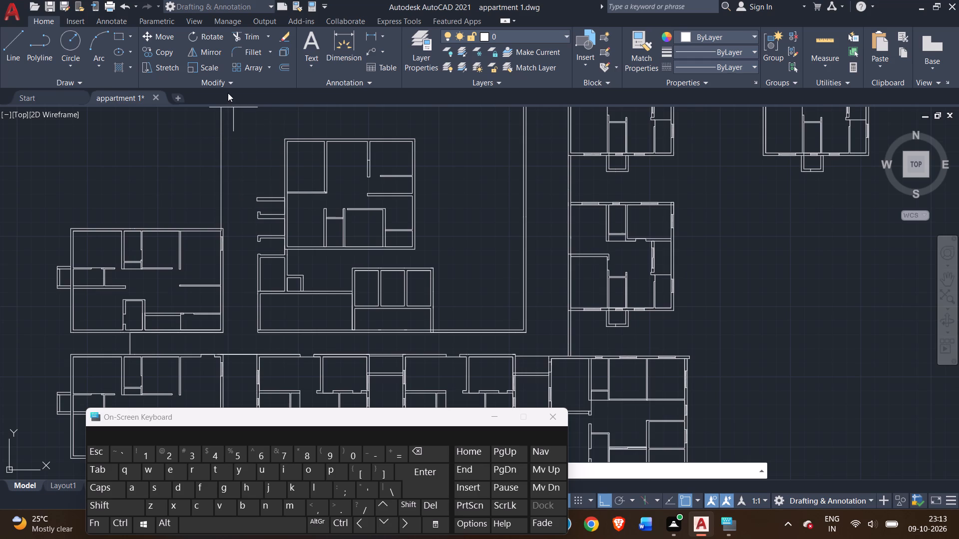
click(228, 93)
middle_drag(225, 140, 252, 268)
double_click(251, 208)
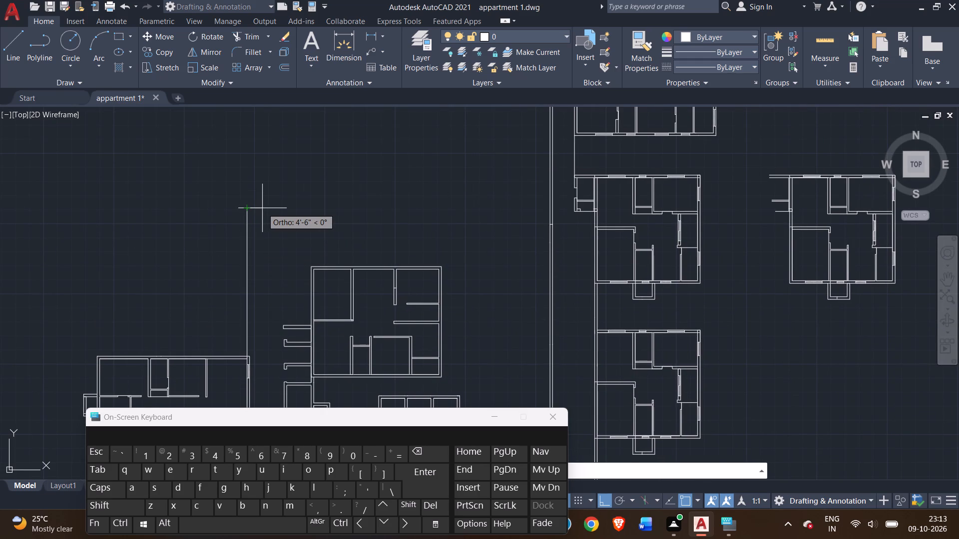
Cap the vertical wall 9" to the right, run its second face down to the upper-left plan's outer top-right corner, and end the line.
key(9)
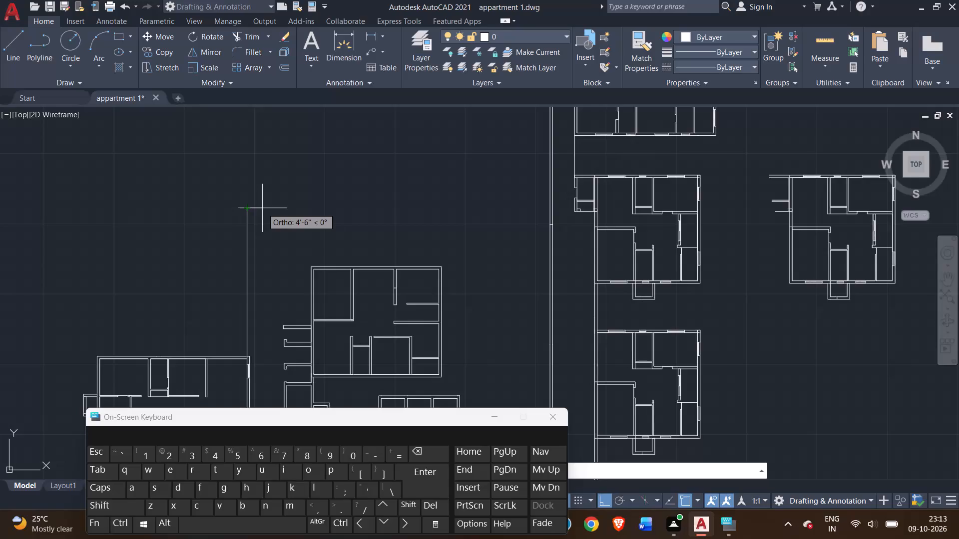
key(shift+quotedbl)
key(Return)
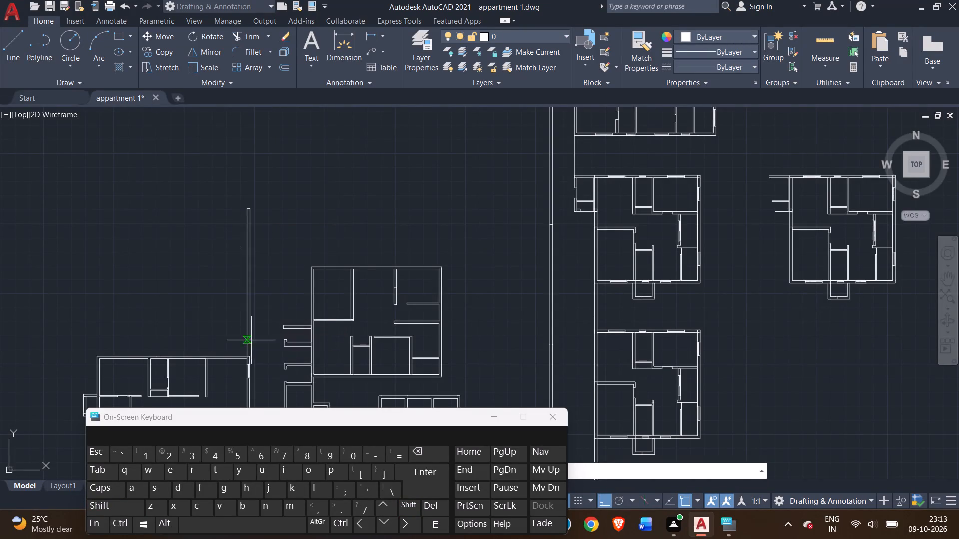
scroll(250, 343, up, 2)
click(245, 376)
right_click(259, 354)
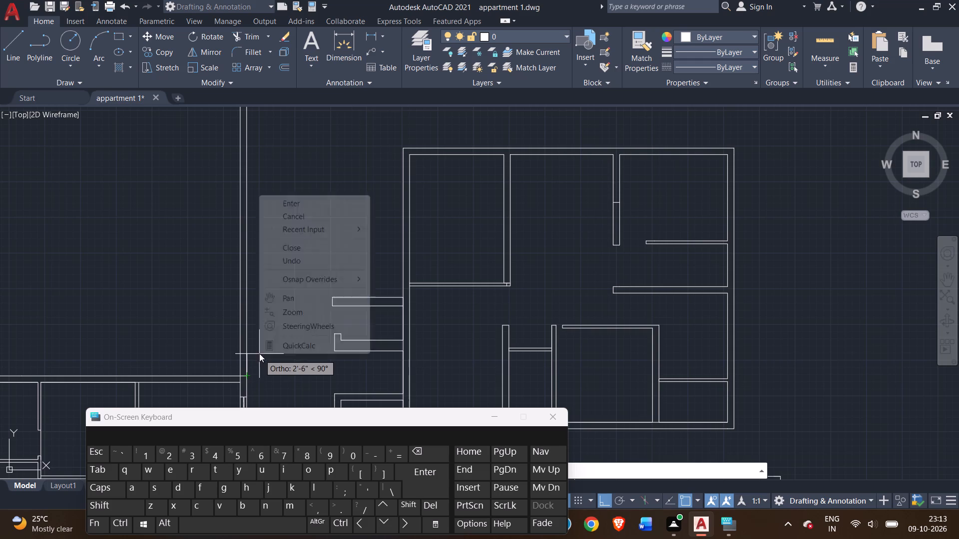
click(298, 203)
Draw a 9" thick horizontal wall from the central plan's top-left corner to the new vertical wall and back to the plan's inner corner.
scroll(279, 275, down, 2)
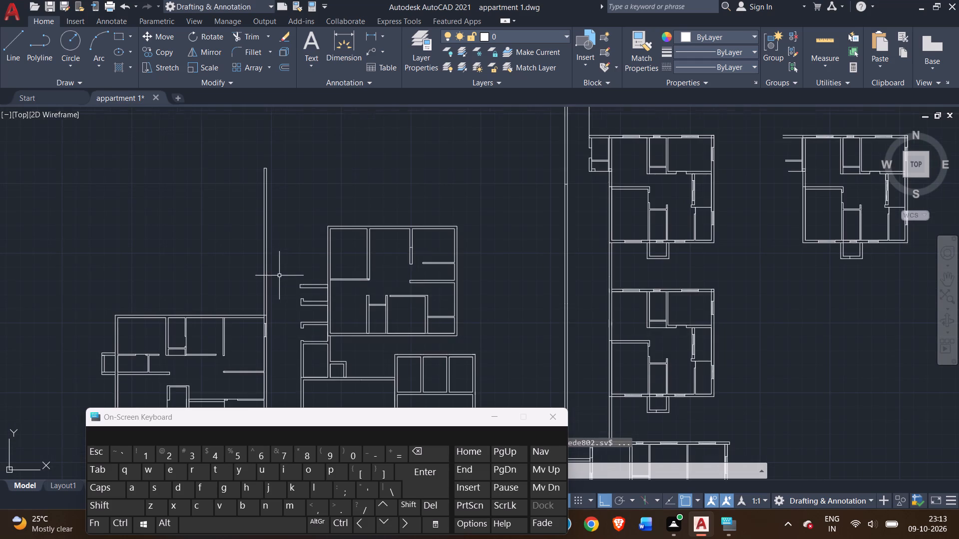
middle_drag(276, 283, 267, 257)
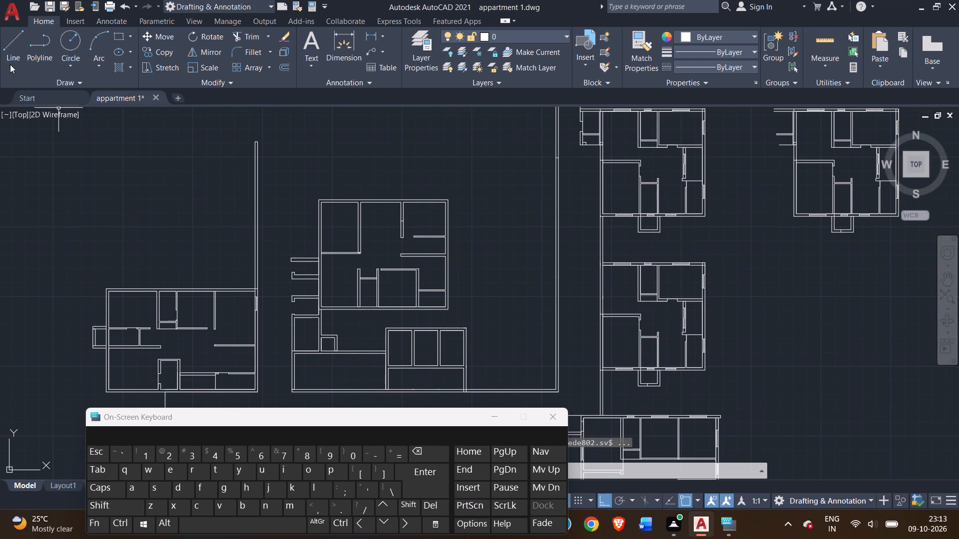
click(8, 52)
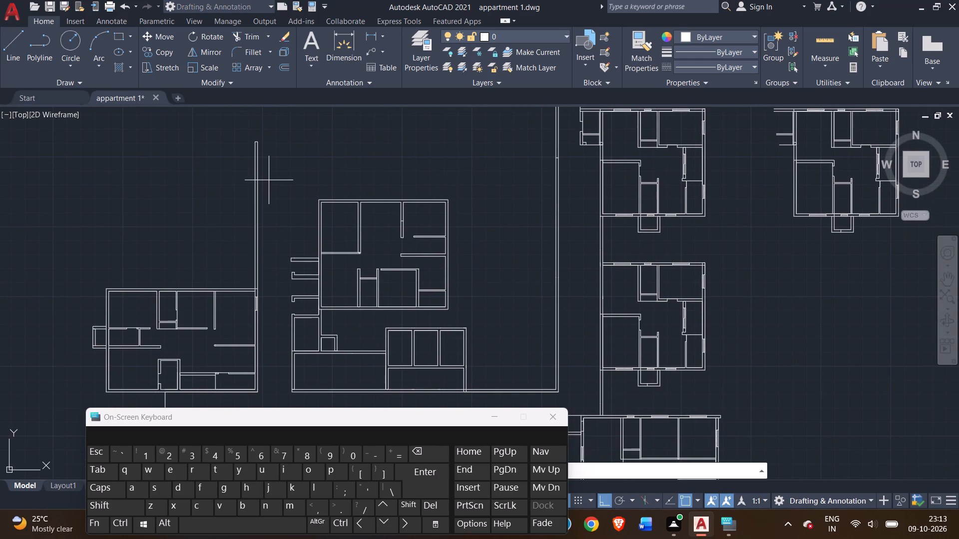
scroll(277, 227, up, 1)
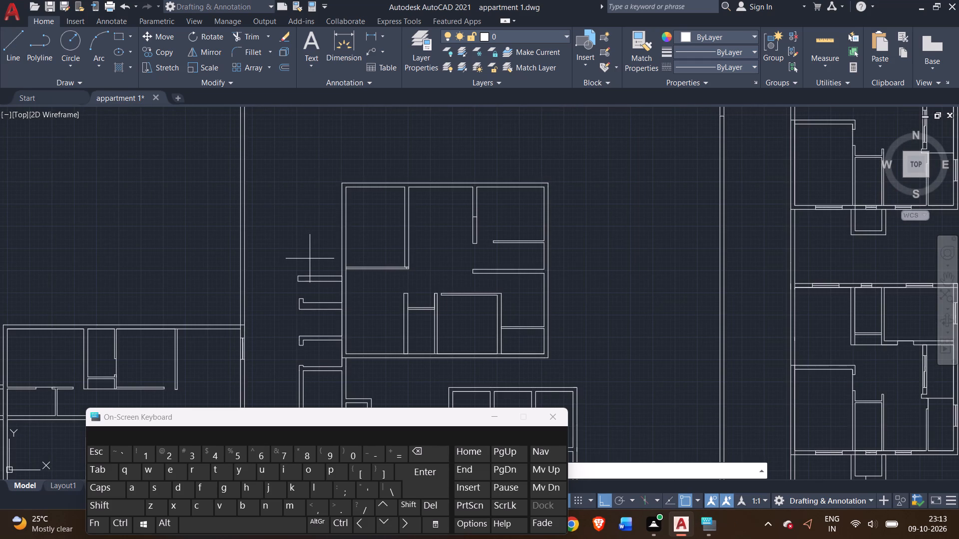
middle_drag(309, 264, 302, 221)
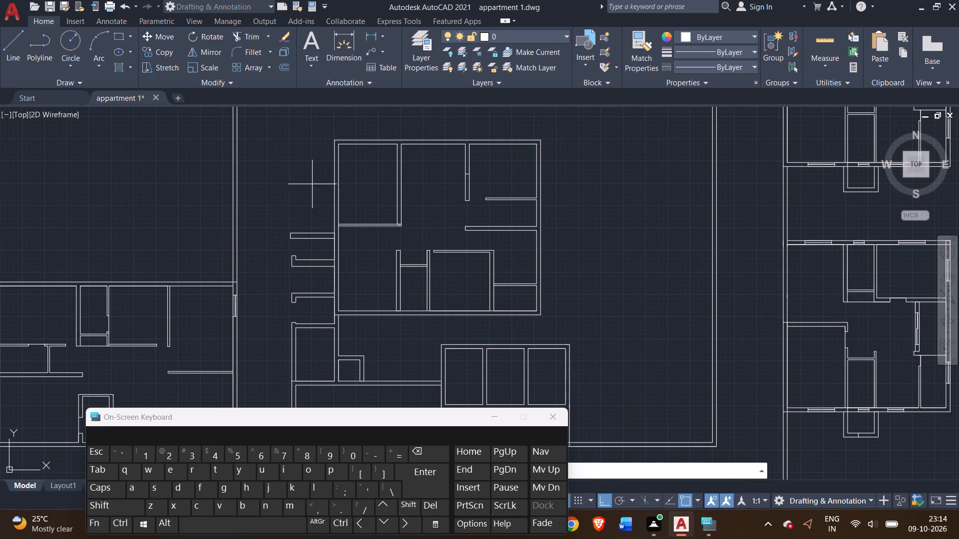
click(333, 142)
click(240, 137)
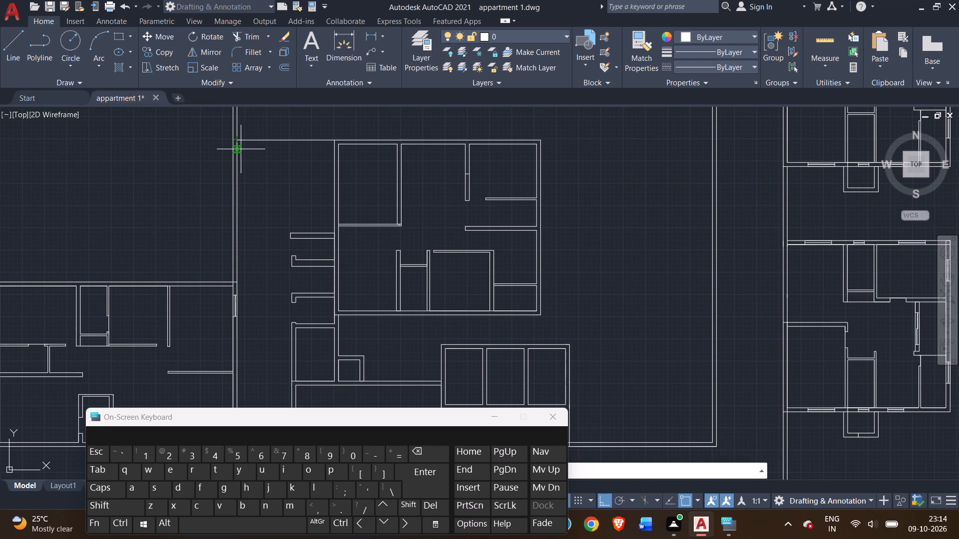
key(9)
key(shift+quotedbl)
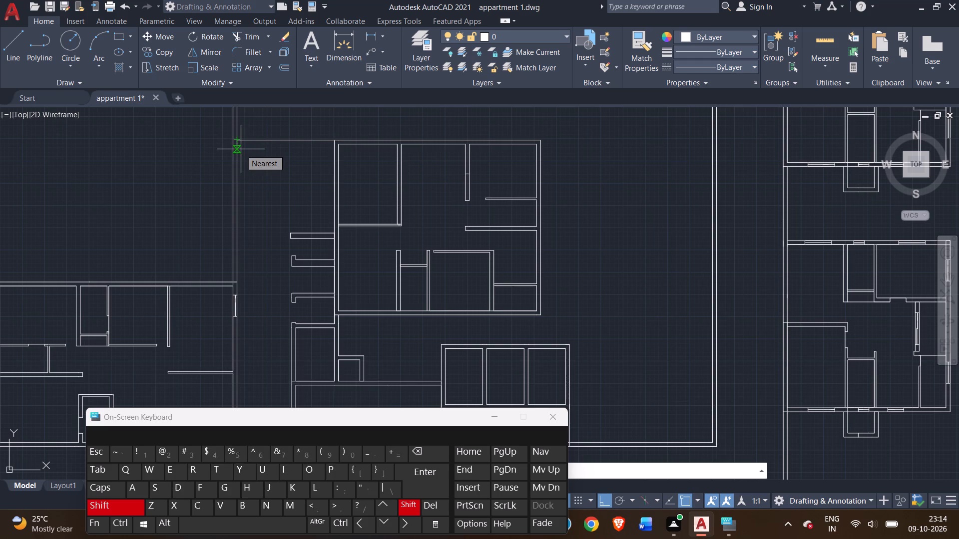
key(Return)
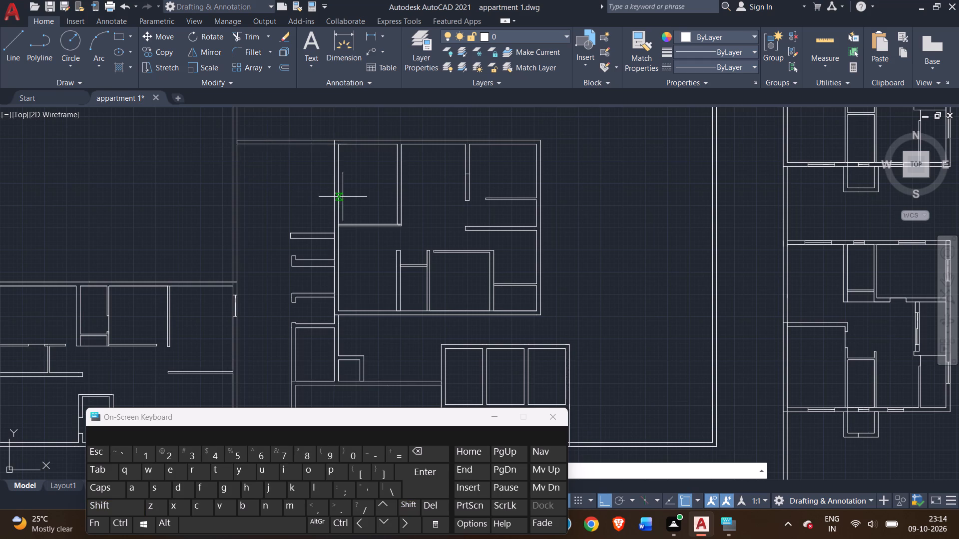
scroll(323, 162, up, 3)
scroll(349, 123, down, 1)
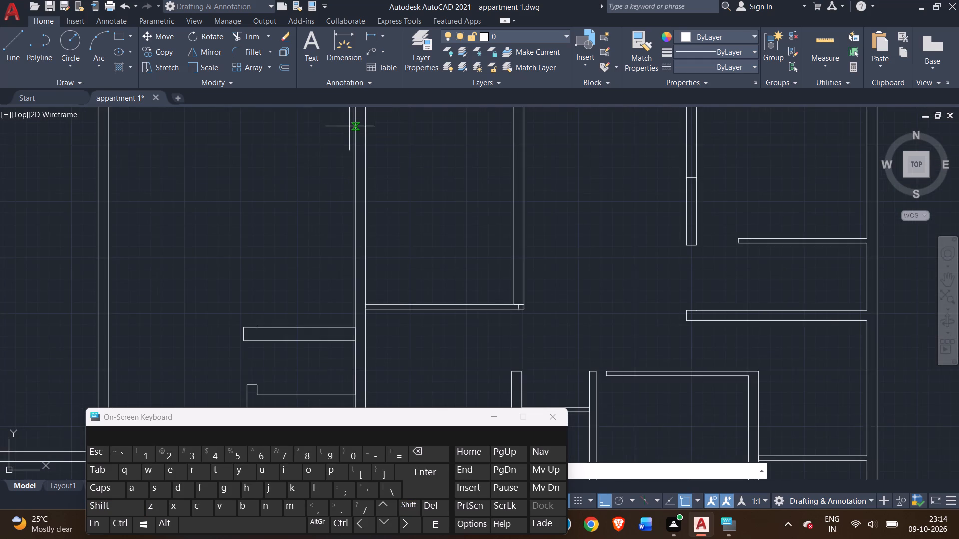
scroll(349, 129, down, 1)
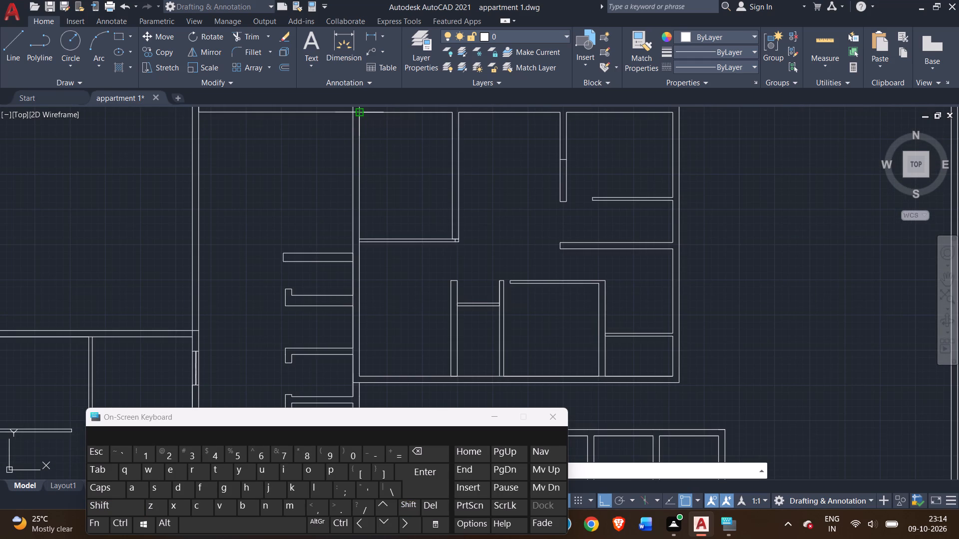
click(361, 115)
right_click(380, 140)
click(401, 148)
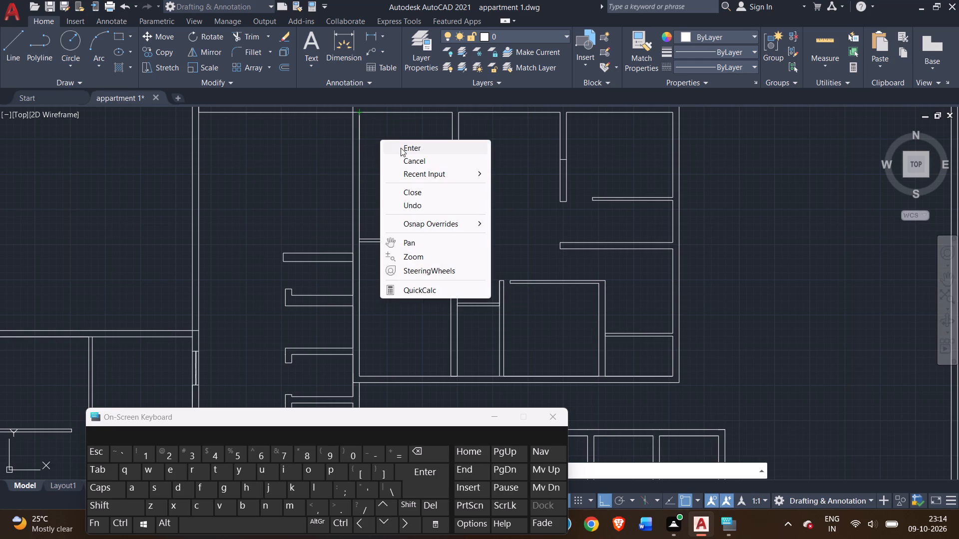
Trim the overlapping line pieces where the new horizontal wall meets the central plan's left wall and the long vertical wall.
middle_drag(292, 164, 298, 218)
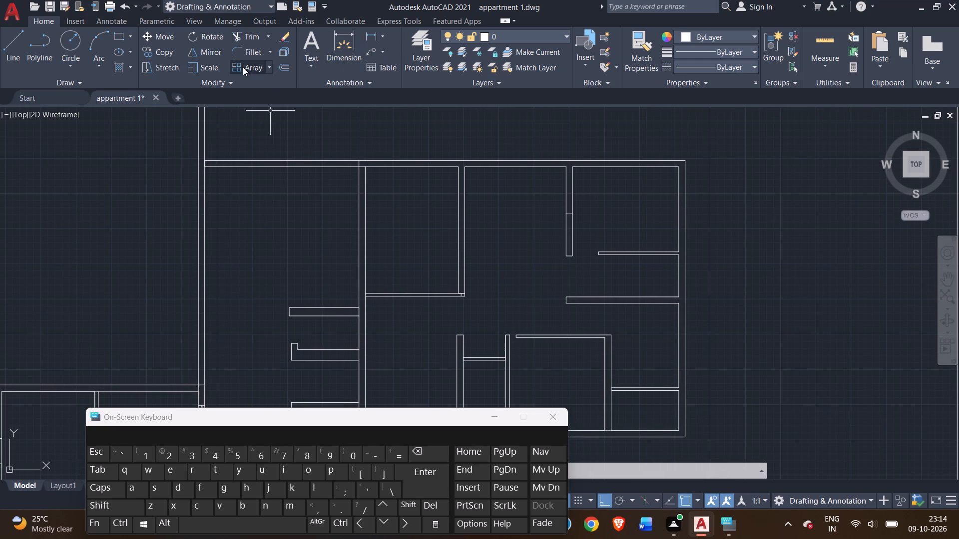
click(252, 36)
scroll(359, 159, up, 2)
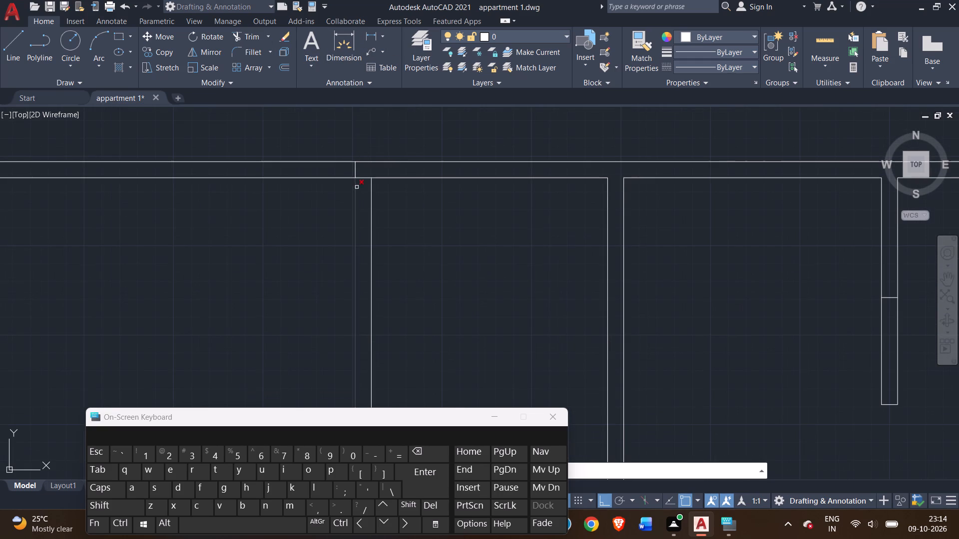
click(357, 171)
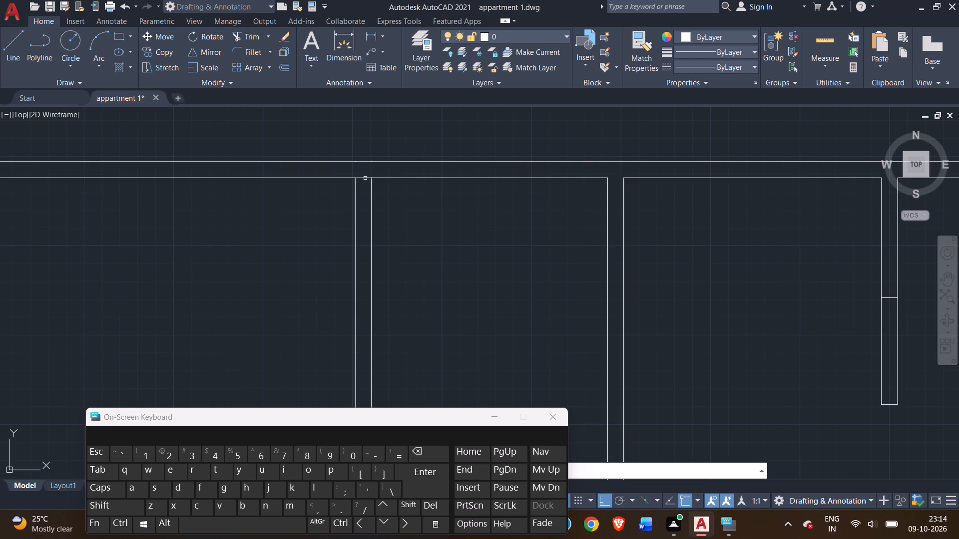
click(365, 178)
scroll(323, 238, down, 3)
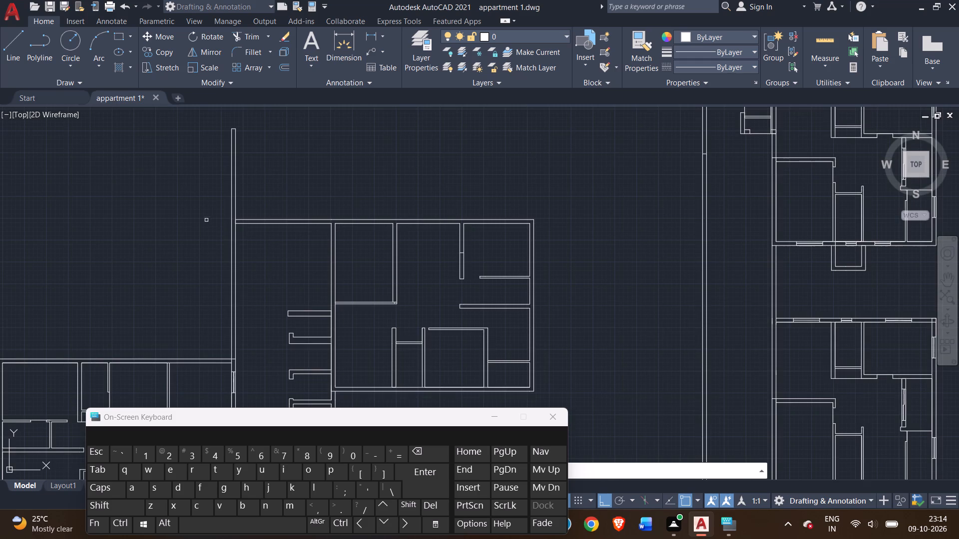
scroll(210, 219, up, 4)
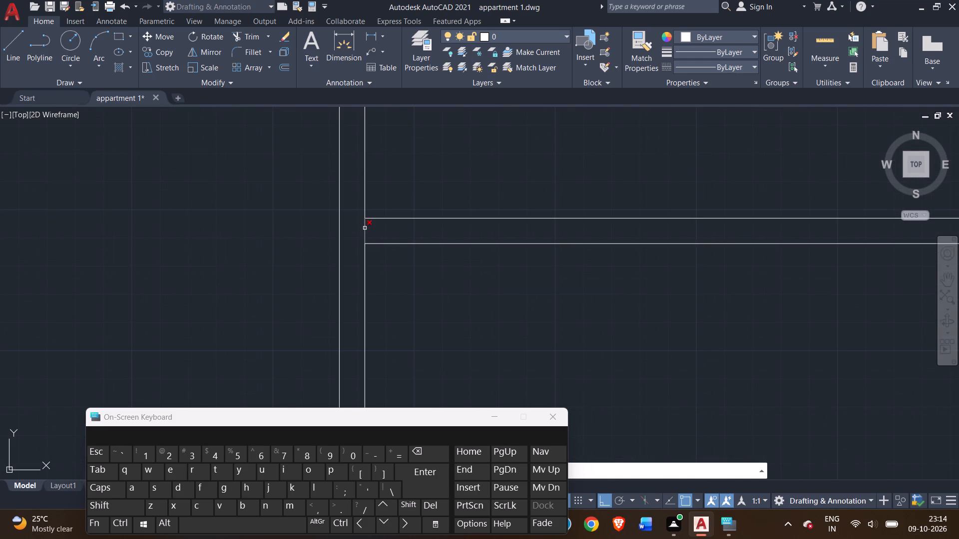
click(365, 228)
click(363, 228)
scroll(282, 240, down, 2)
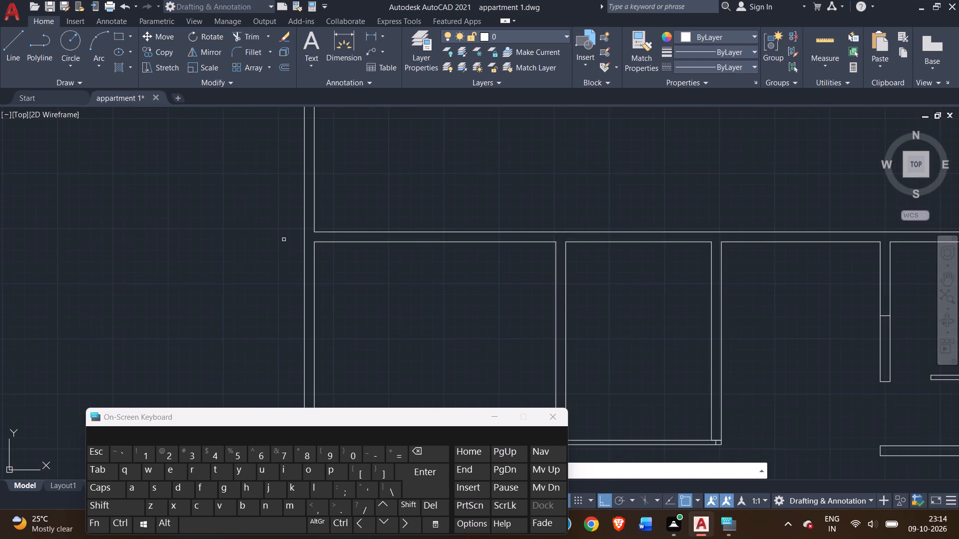
scroll(424, 210, down, 2)
middle_drag(463, 187, 445, 134)
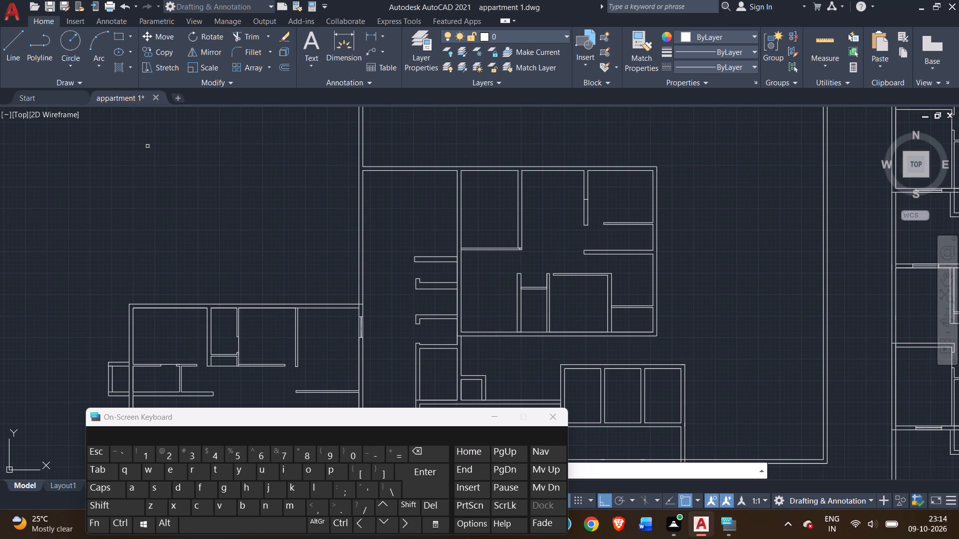
Outline a 4' opening in the central plan's left wall, starting 2' below the top wall's inner face, with jamb lines across the wall.
click(9, 46)
scroll(446, 174, up, 2)
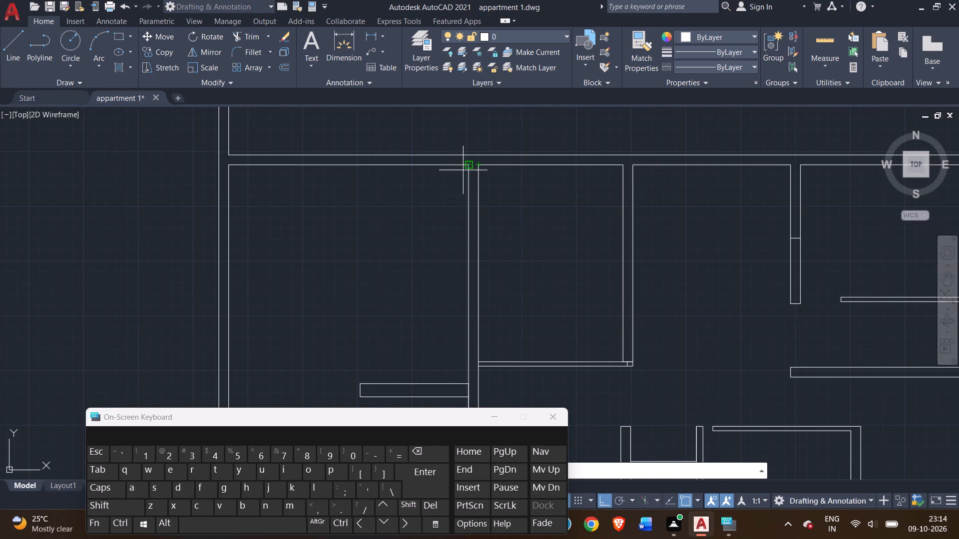
click(467, 167)
key(2)
key(apostrophe)
key(Return)
scroll(489, 189, up, 3)
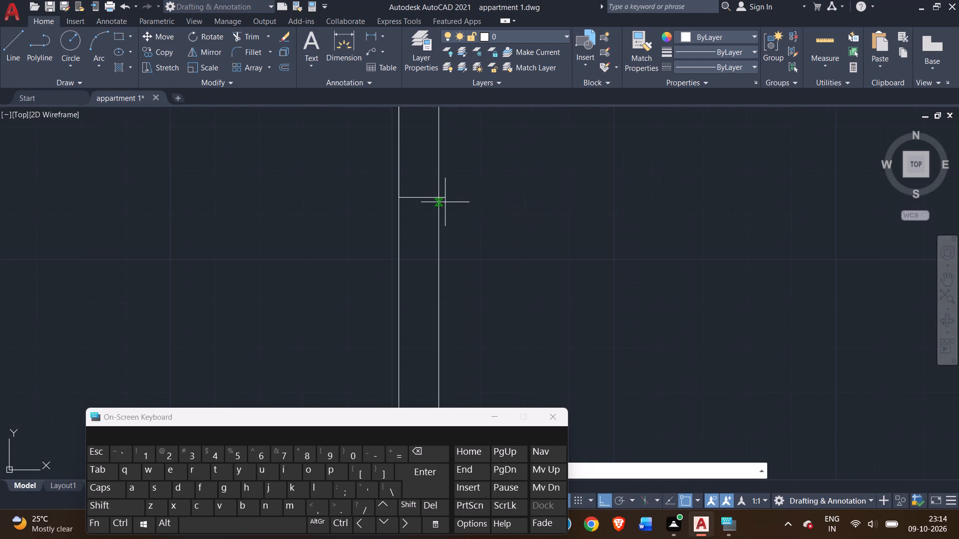
click(439, 198)
text(4')
key(Return)
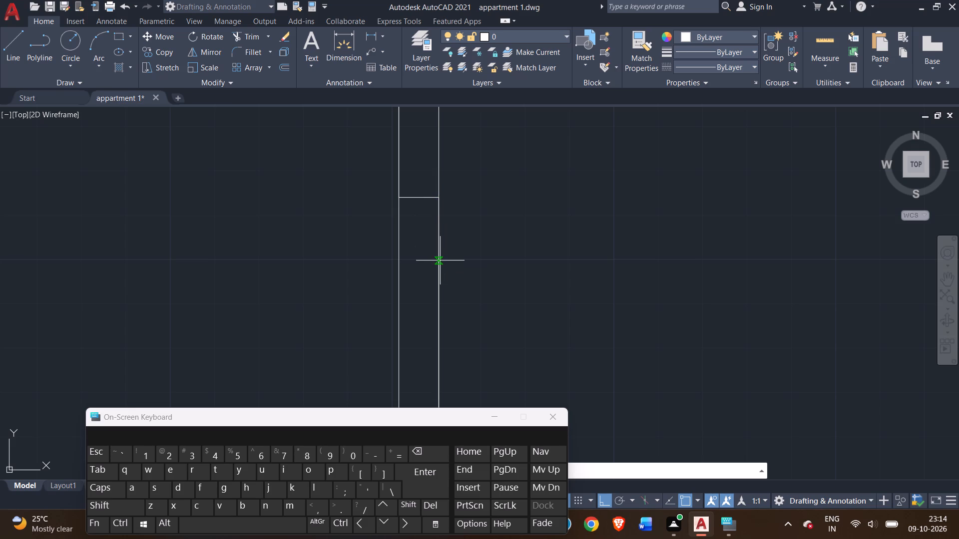
scroll(366, 324, down, 3)
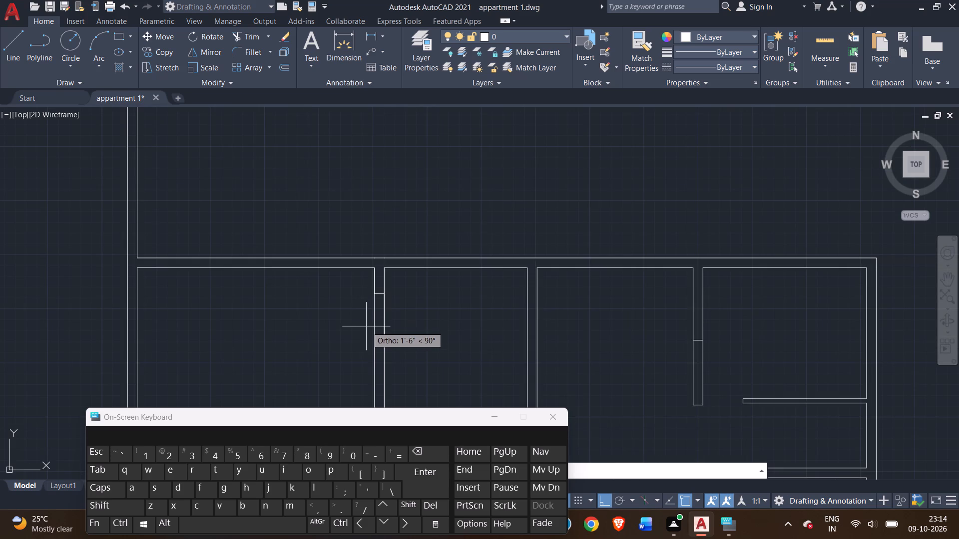
scroll(368, 355, up, 3)
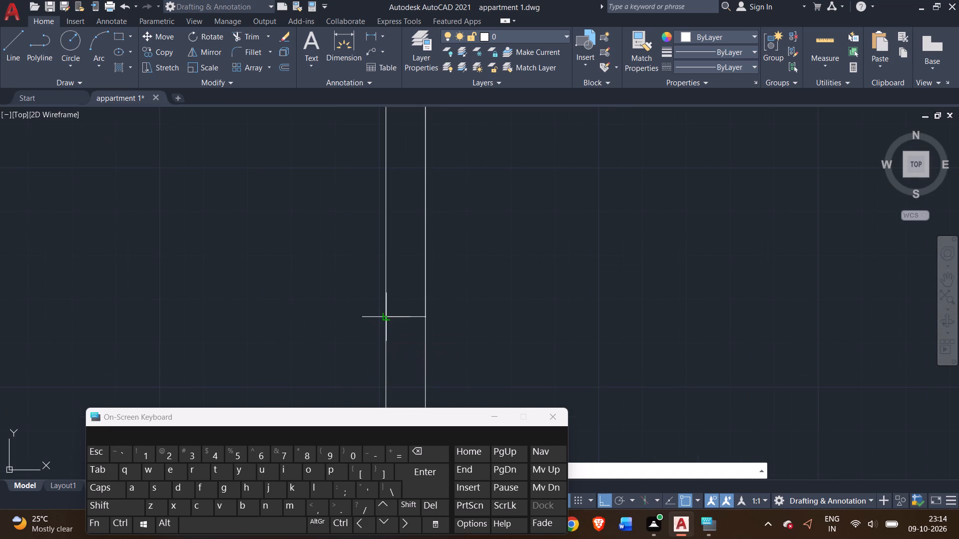
click(385, 314)
right_click(361, 306)
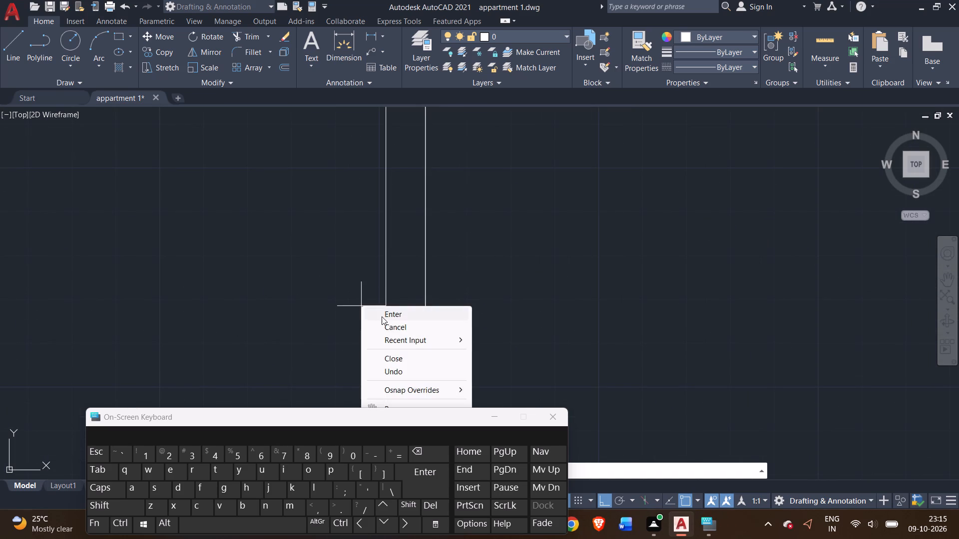
click(382, 316)
Trim the right-hand face lines of the central plan's left wall between the opening's two jamb lines.
scroll(322, 320, down, 4)
middle_drag(325, 320, 346, 266)
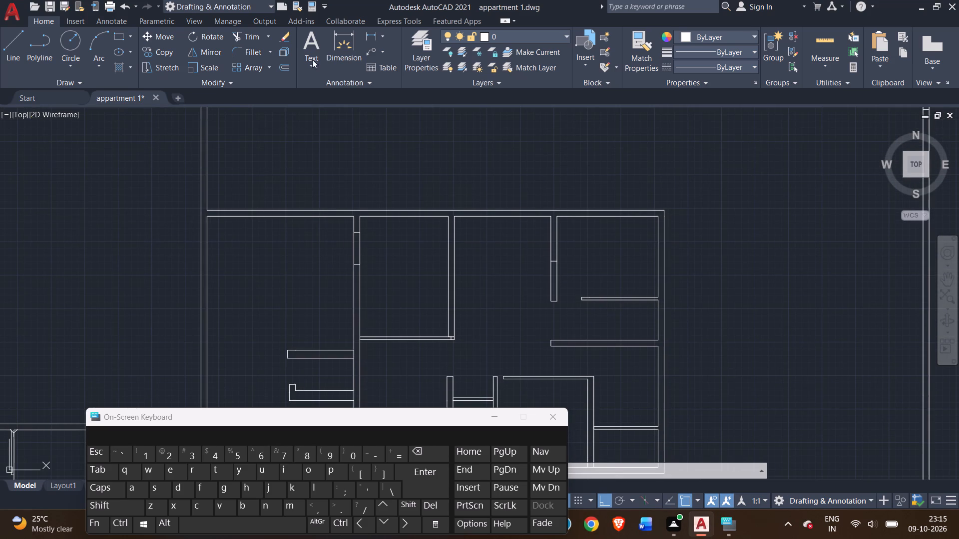
click(254, 34)
scroll(357, 253, up, 3)
click(358, 228)
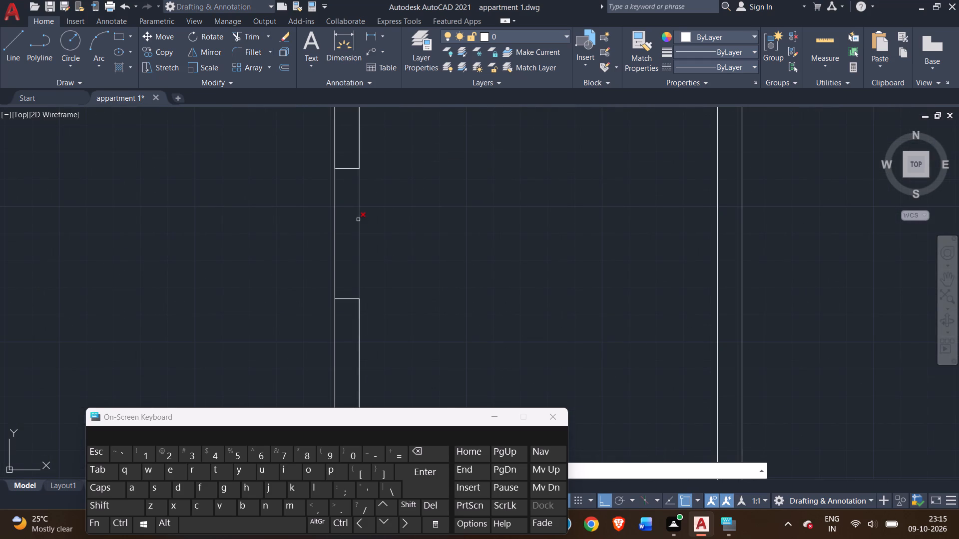
click(358, 219)
Outline a 4' wide window across the top wall of the central plan's upper-left room, a short distance right of the room's inner corner.
scroll(264, 279, down, 3)
middle_drag(252, 298, 310, 212)
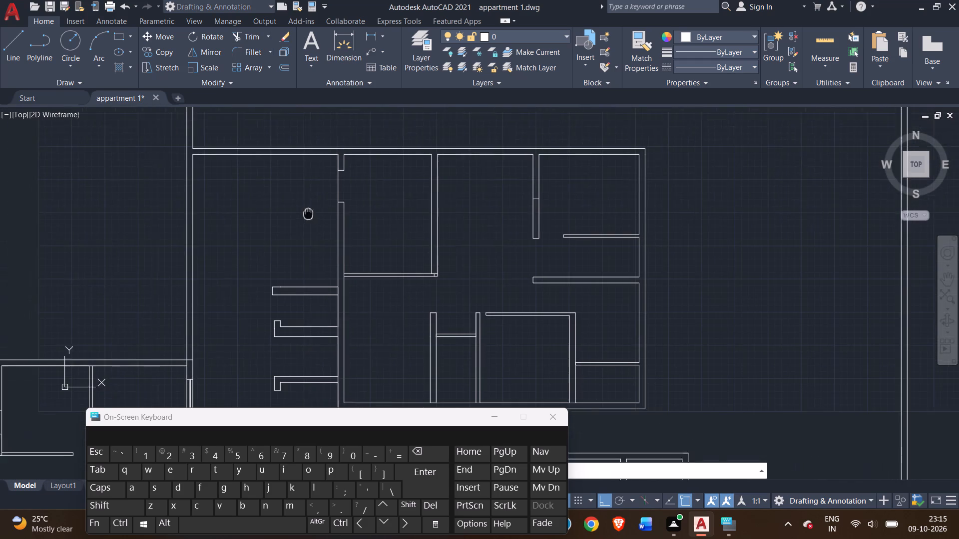
middle_drag(310, 212, 311, 211)
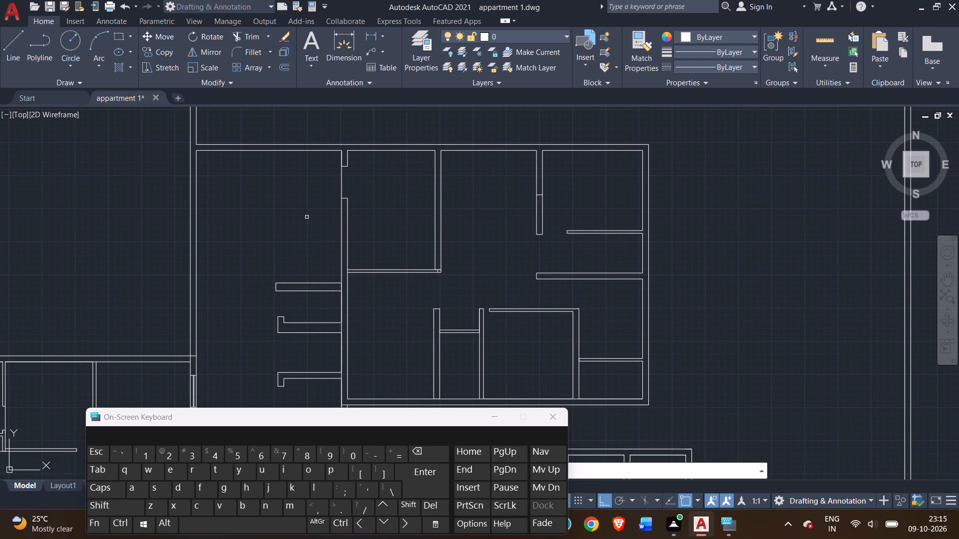
middle_drag(306, 219, 320, 172)
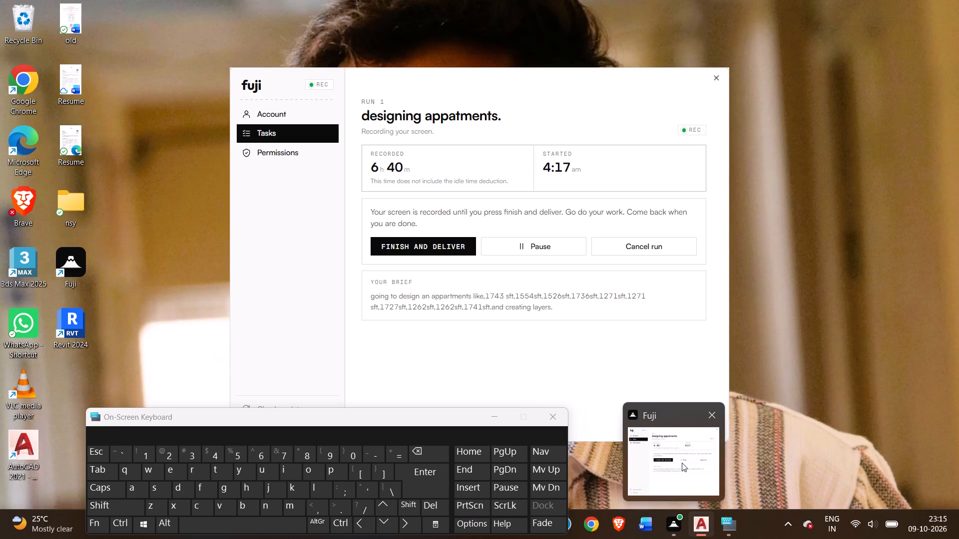
scroll(284, 204, down, 2)
click(16, 36)
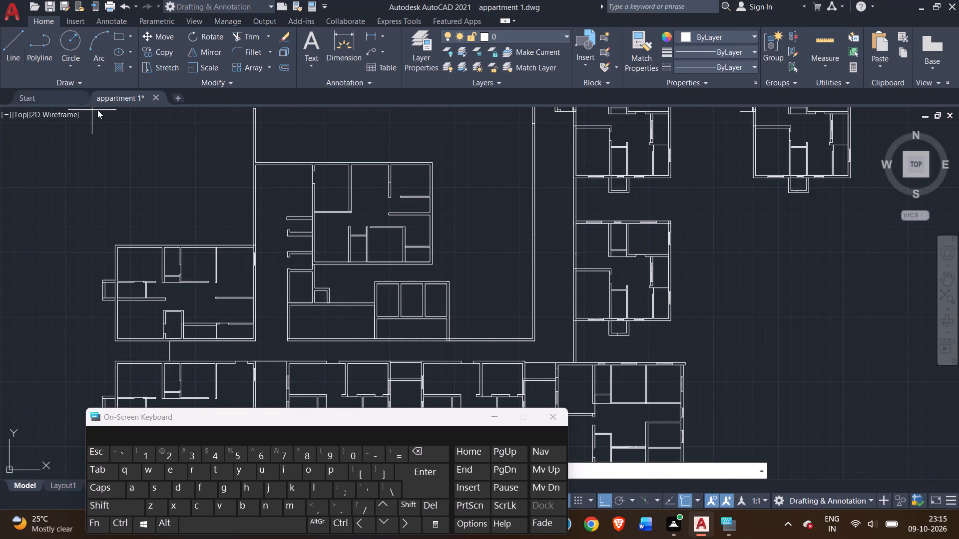
scroll(326, 175, up, 3)
middle_drag(326, 174, 363, 272)
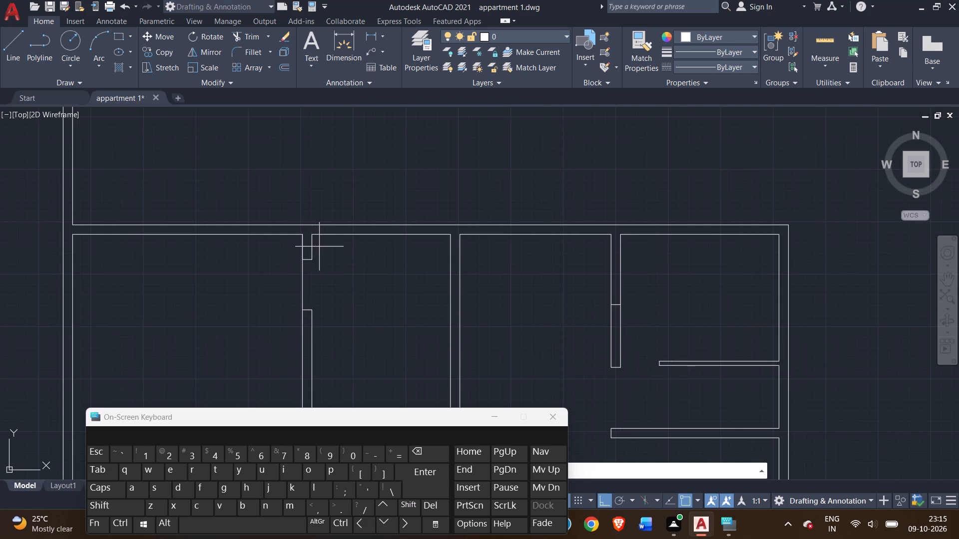
click(313, 236)
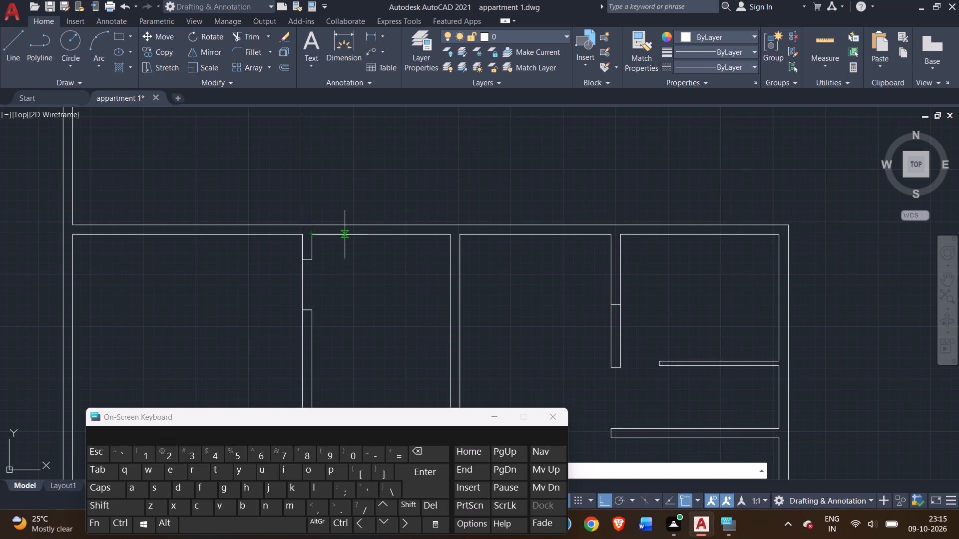
click(349, 234)
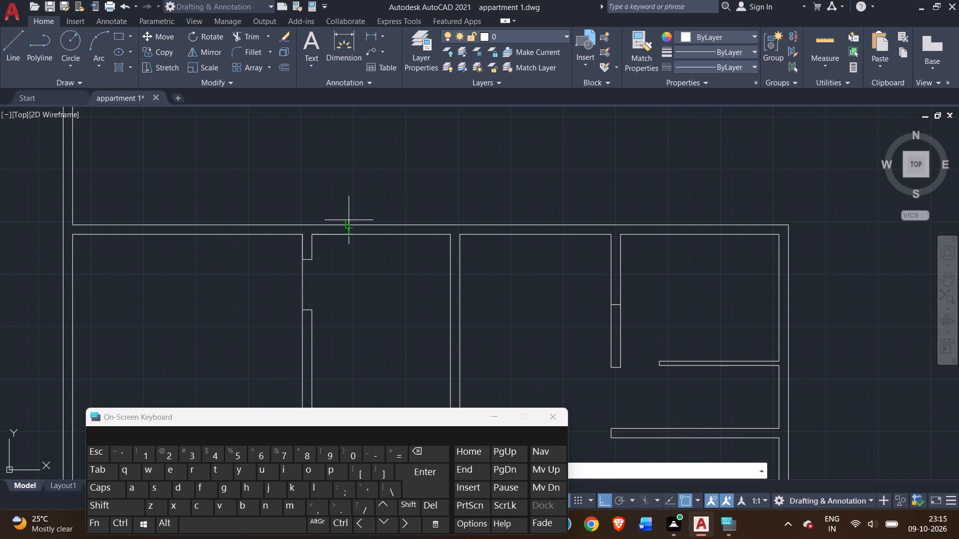
click(349, 222)
text(4')
key(Return)
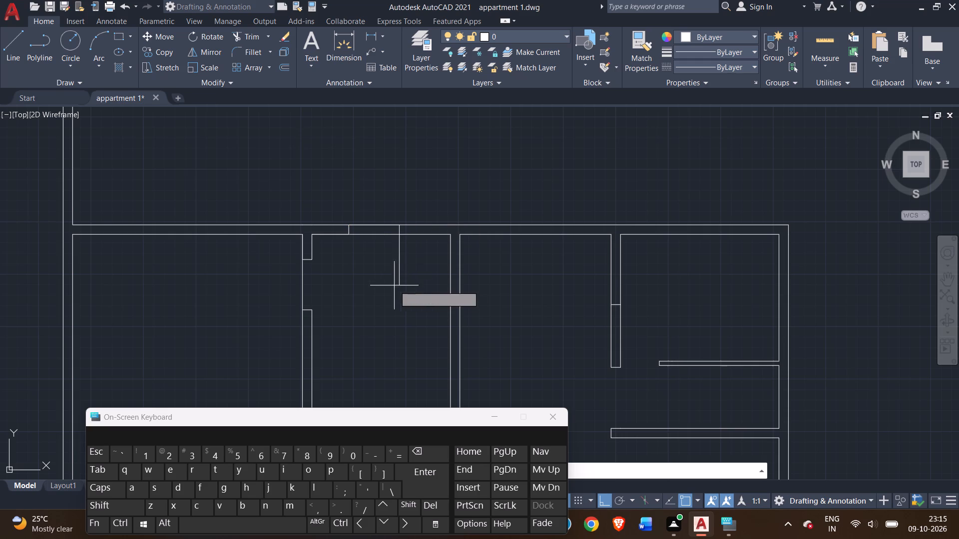
scroll(400, 210, up, 3)
click(389, 309)
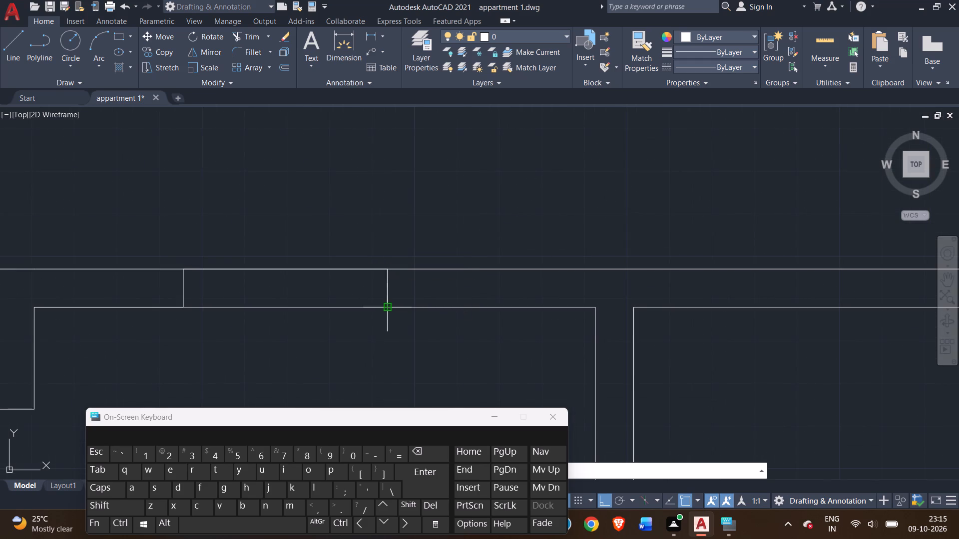
right_click(381, 332)
click(399, 339)
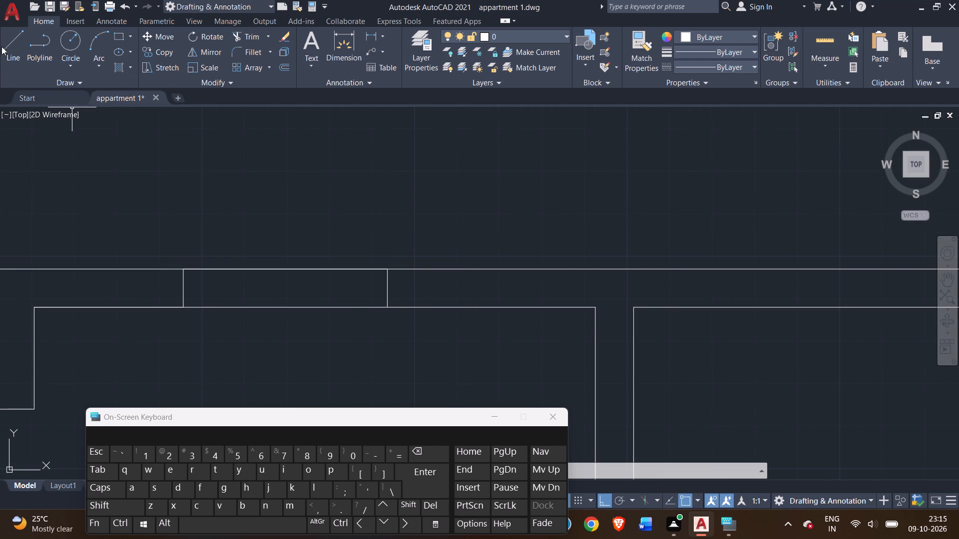
Draw a window centerline between the midpoints of the two window jambs in the top wall.
click(6, 43)
click(181, 291)
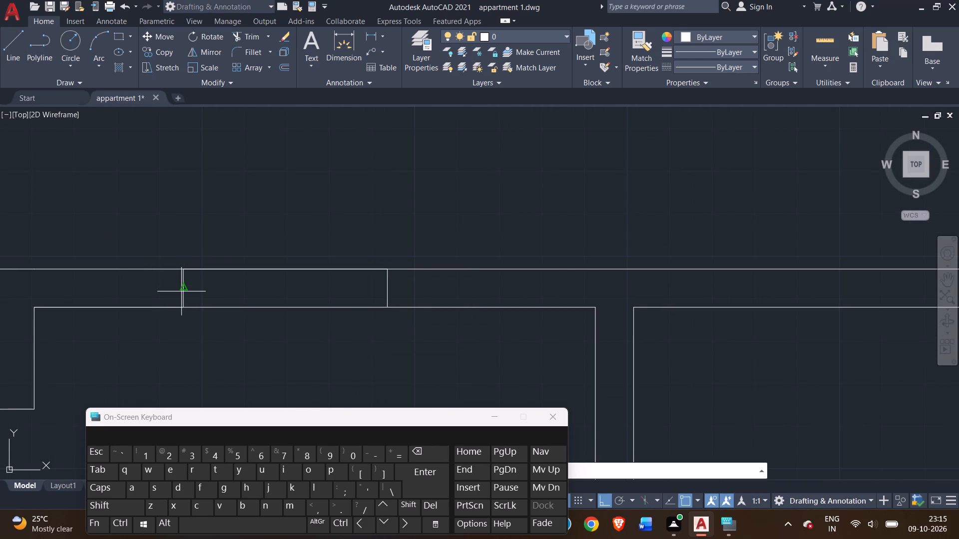
click(388, 288)
right_click(395, 284)
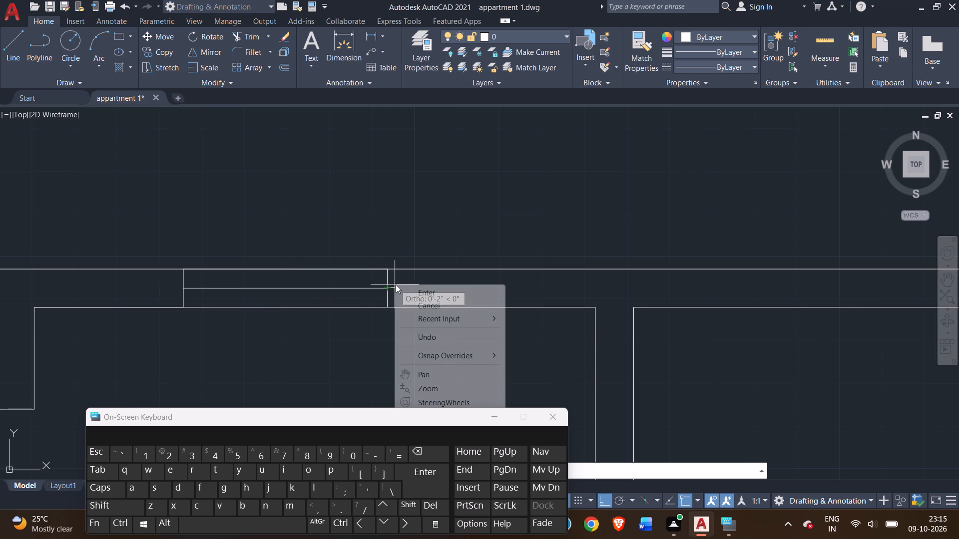
click(413, 292)
Offset the window centerline by 1" toward the top wall's outer face.
click(363, 288)
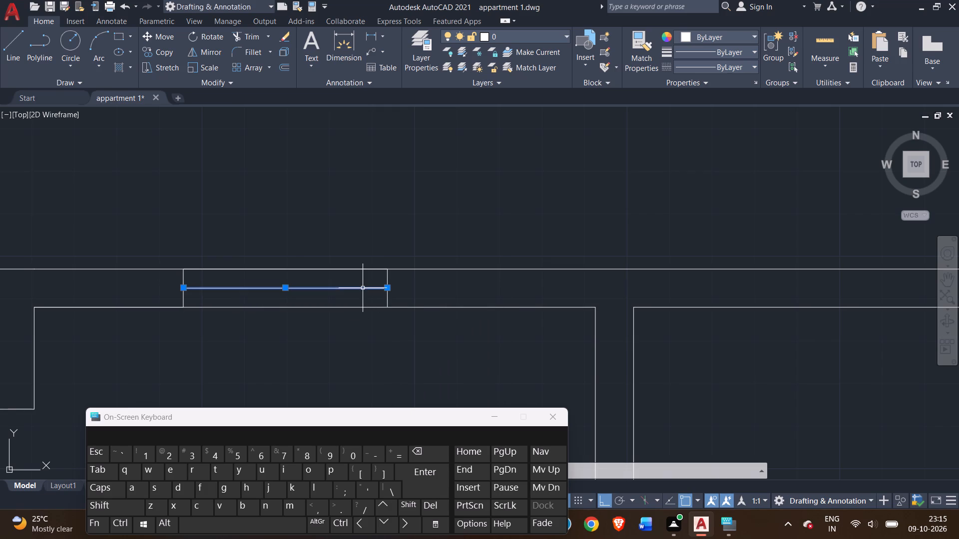
text(off)
key(Return)
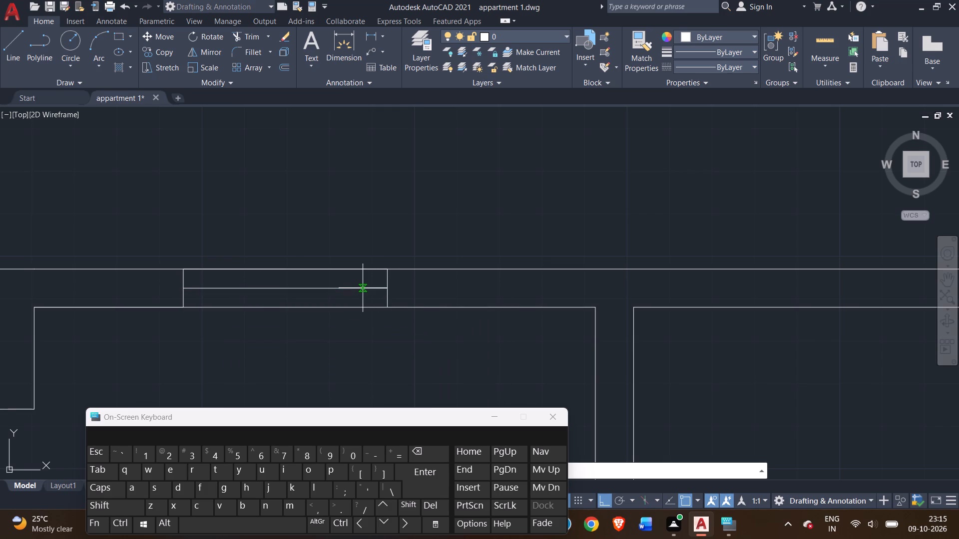
key(1)
key(shift+quotedbl)
key(Return)
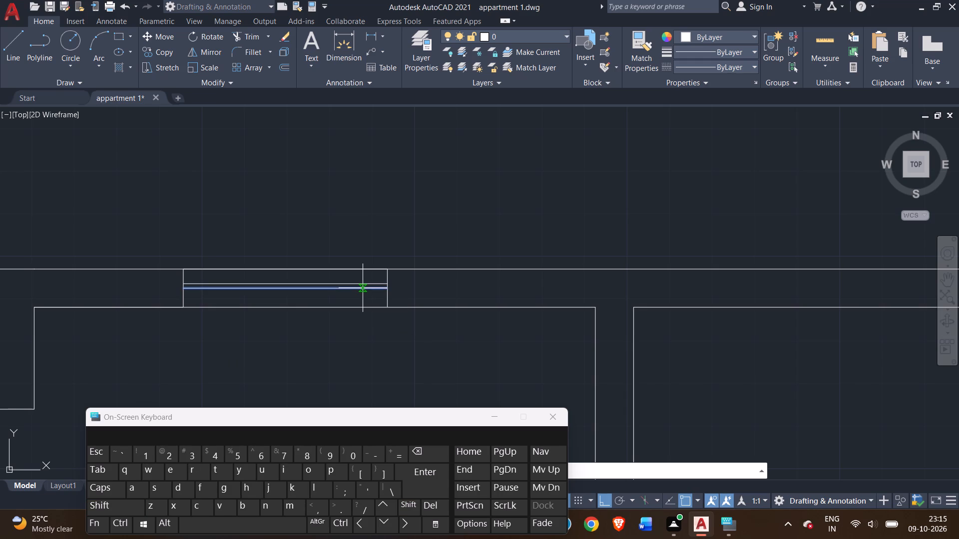
click(367, 277)
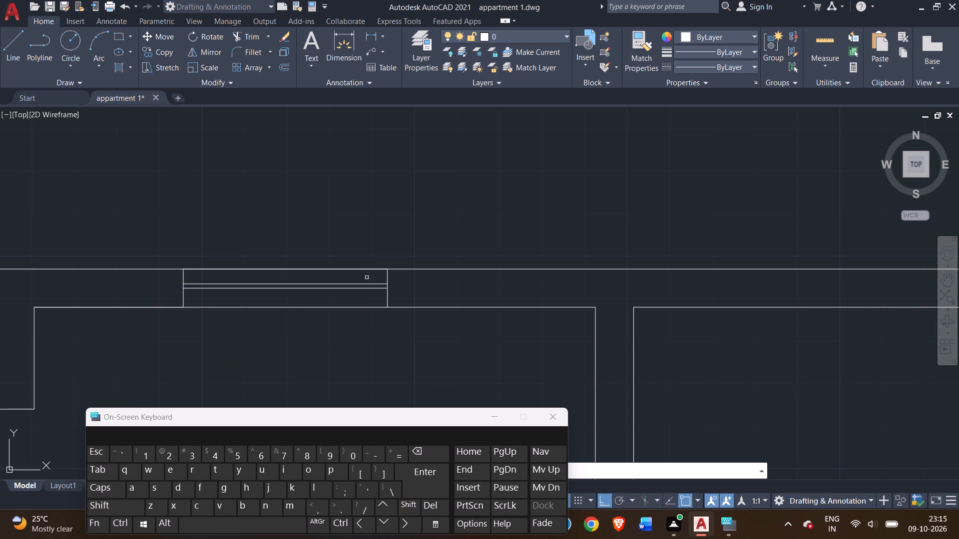
Outline a 5' wide window across the top wall of the central plan's upper-middle room, a short distance right of the room's upper-left inner corner.
scroll(333, 344, down, 3)
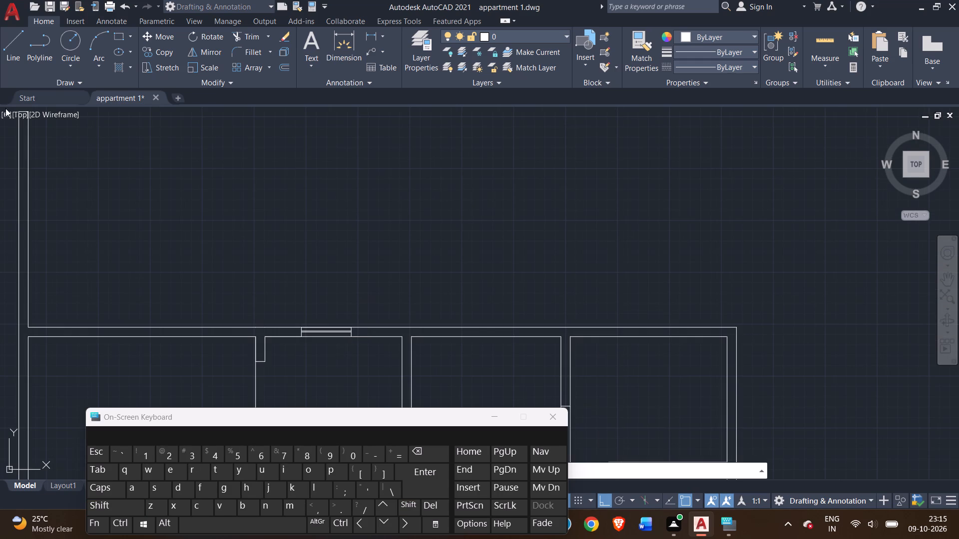
click(13, 42)
scroll(210, 233, down, 2)
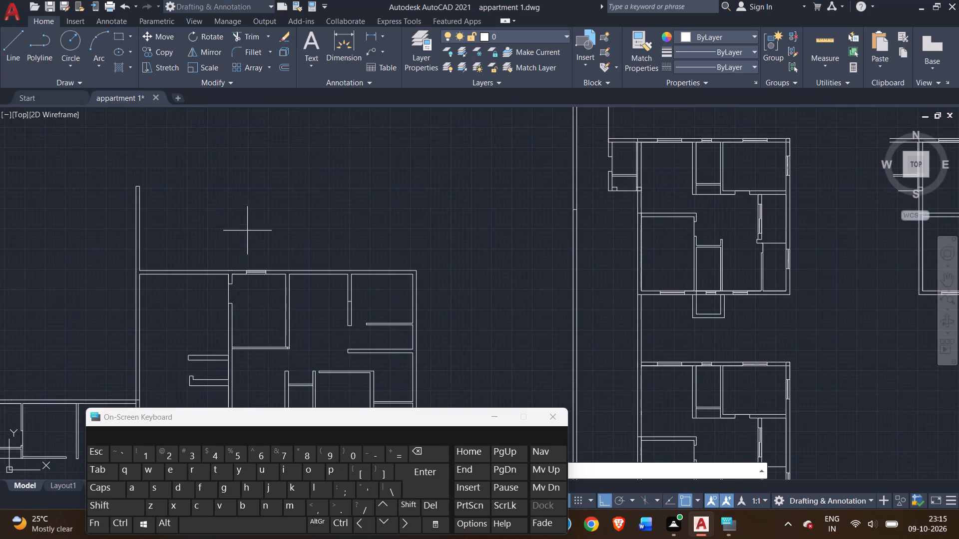
middle_drag(245, 228, 233, 200)
scroll(270, 251, up, 2)
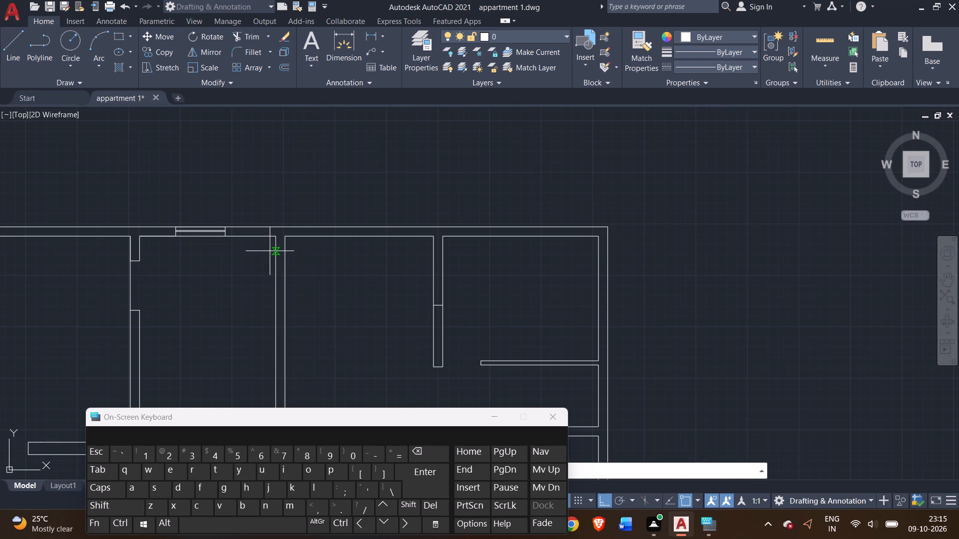
scroll(294, 270, down, 2)
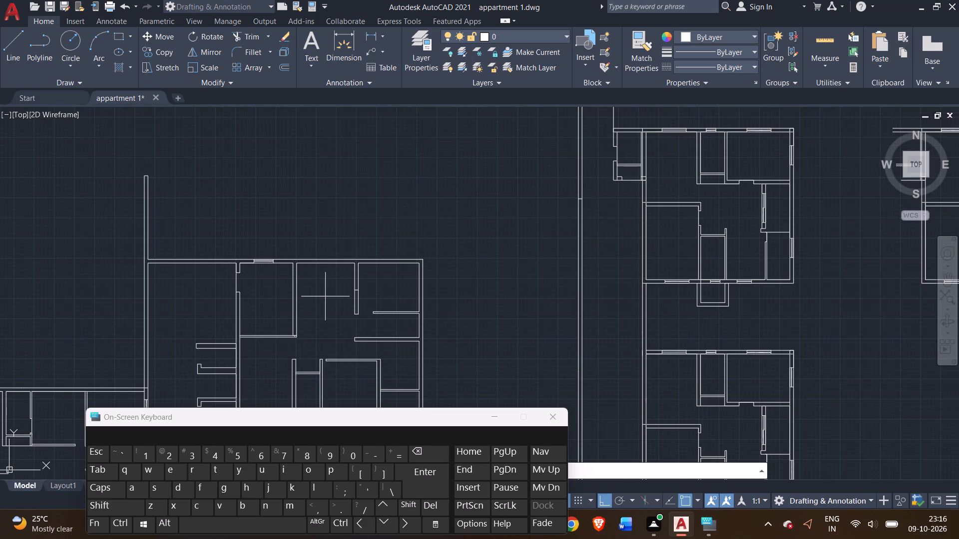
middle_drag(321, 284, 293, 198)
scroll(291, 186, up, 1)
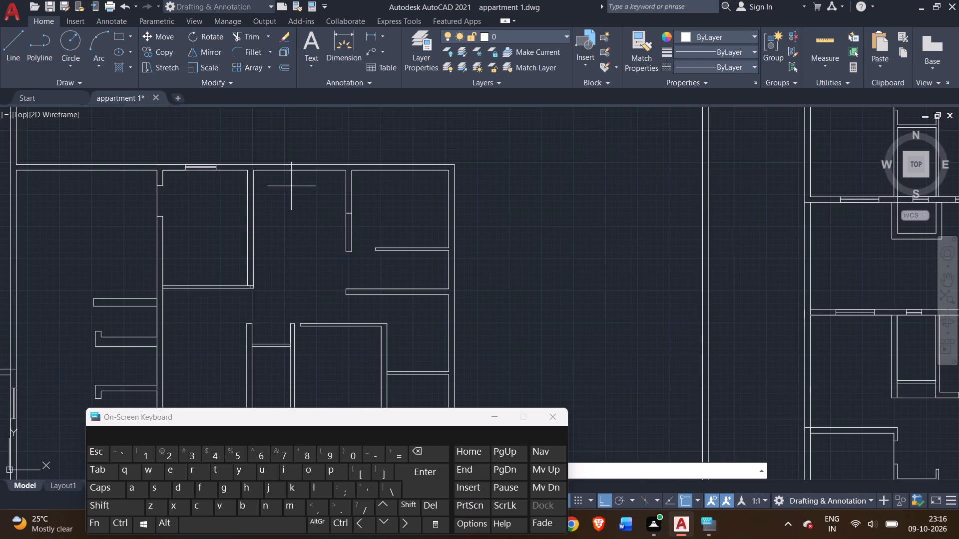
middle_drag(294, 186, 309, 266)
scroll(273, 246, up, 3)
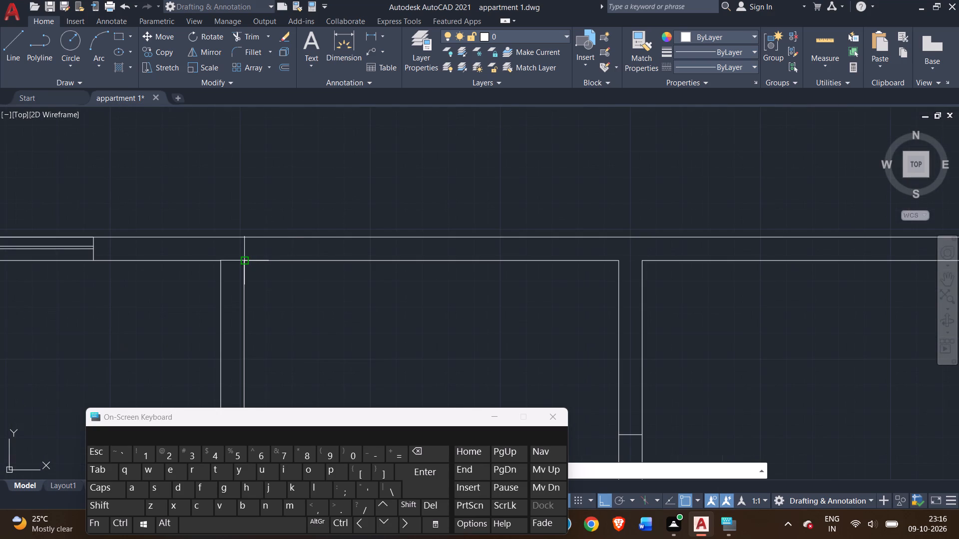
click(247, 261)
click(337, 260)
click(338, 236)
text(5')
key(Return)
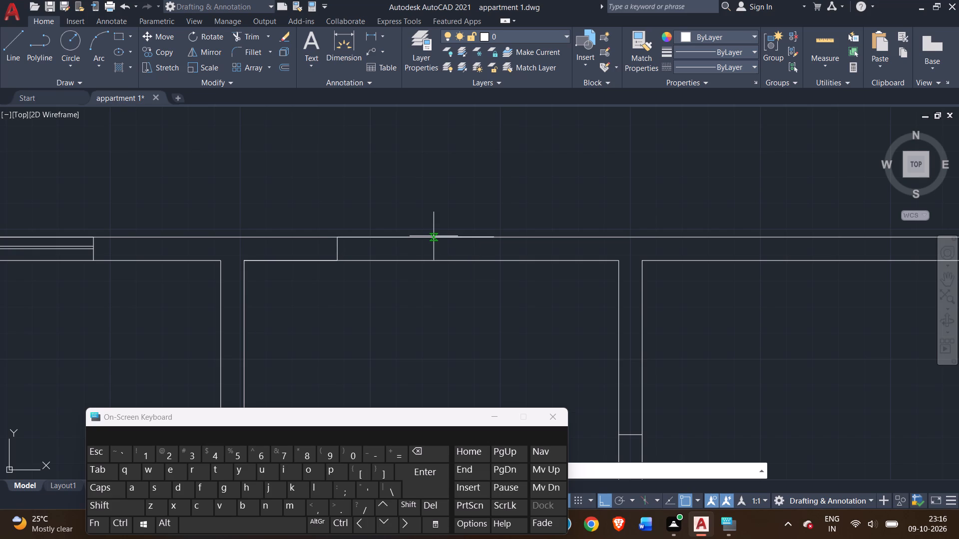
click(493, 261)
right_click(491, 277)
click(511, 286)
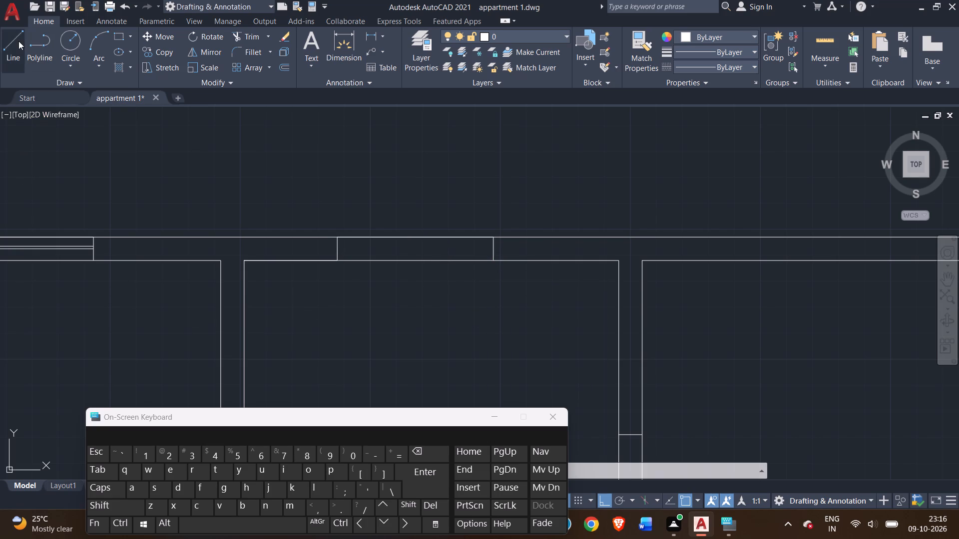
Draw a centerline between the midpoints of the two jambs of the upper-middle room's window.
click(18, 41)
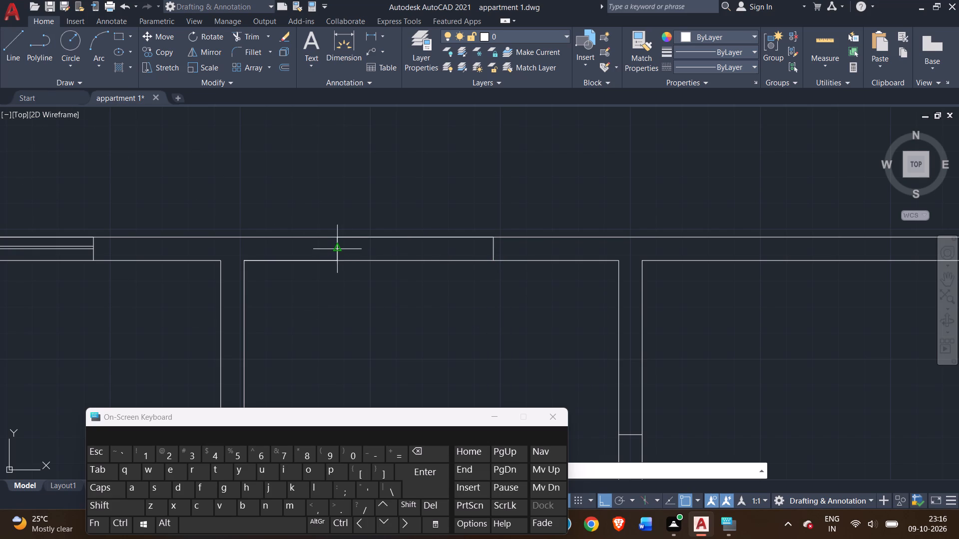
click(338, 246)
click(493, 248)
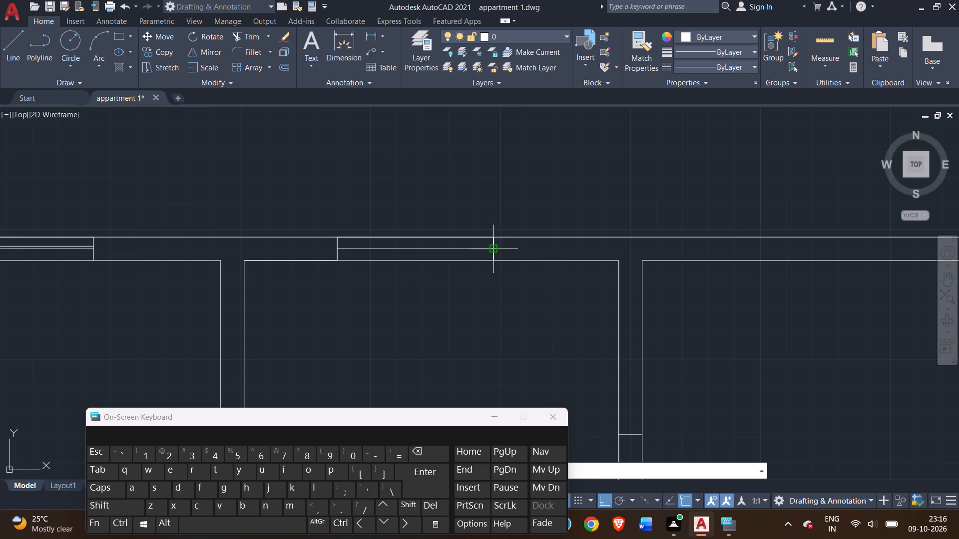
right_click(493, 243)
click(507, 253)
Offset the upper-middle room's window centerline by 1" toward the top wall's inner face.
click(450, 249)
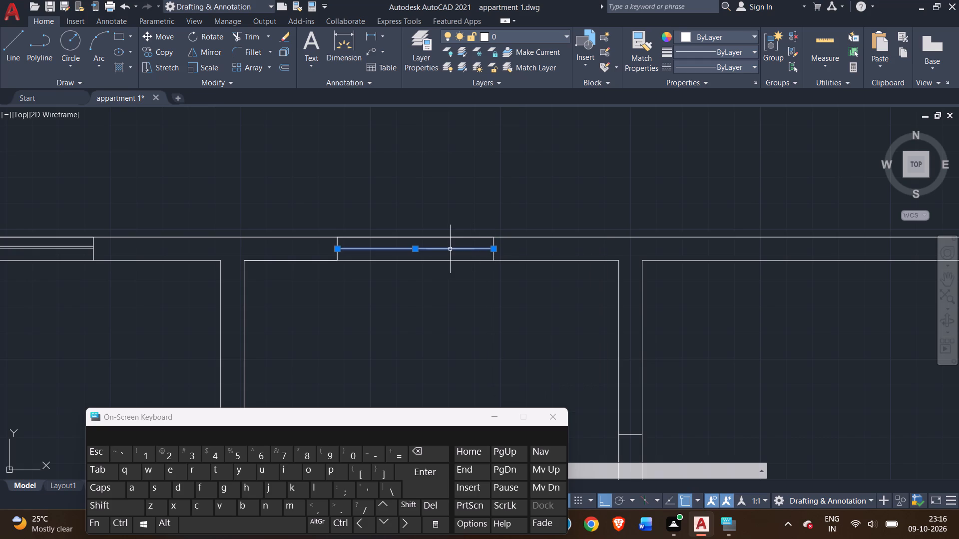
text(off)
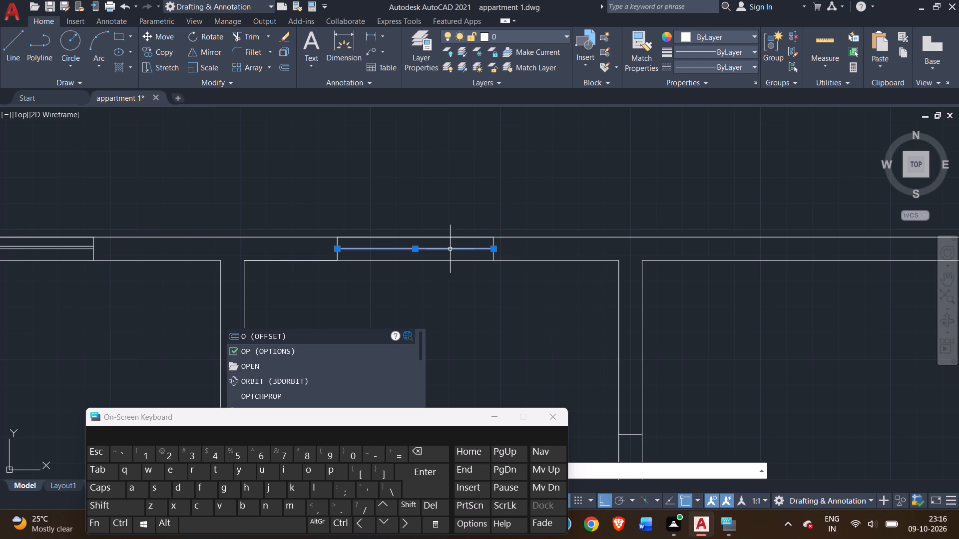
key(Return)
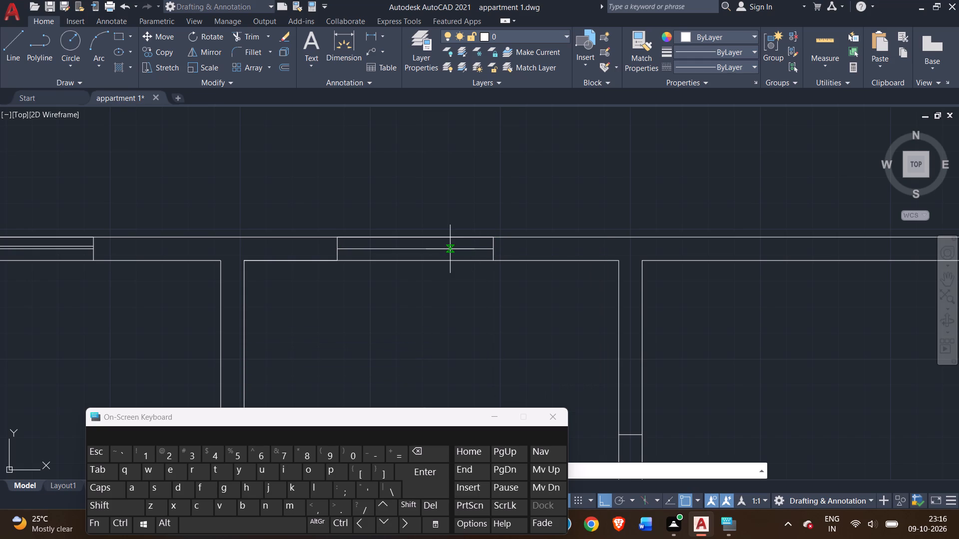
key(1)
key(shift+quotedbl)
key(Return)
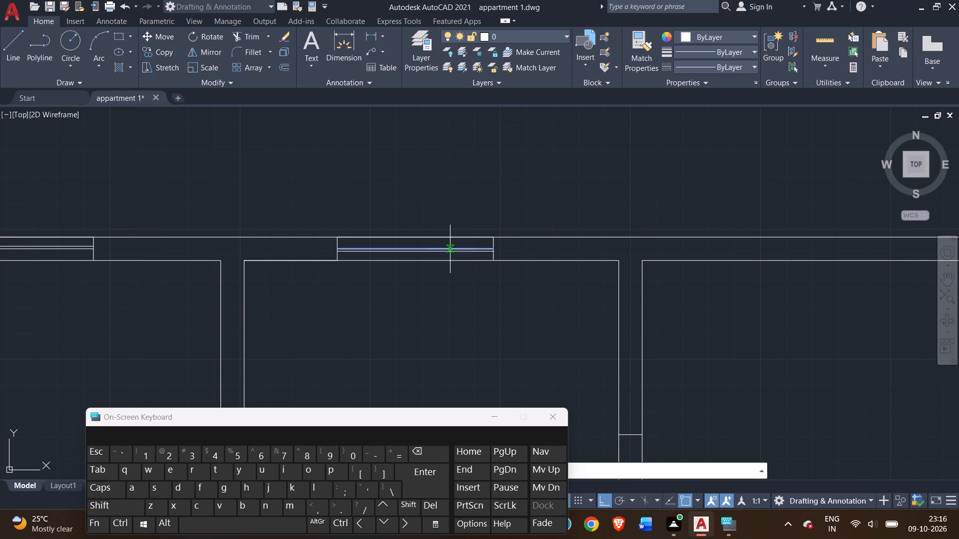
click(388, 270)
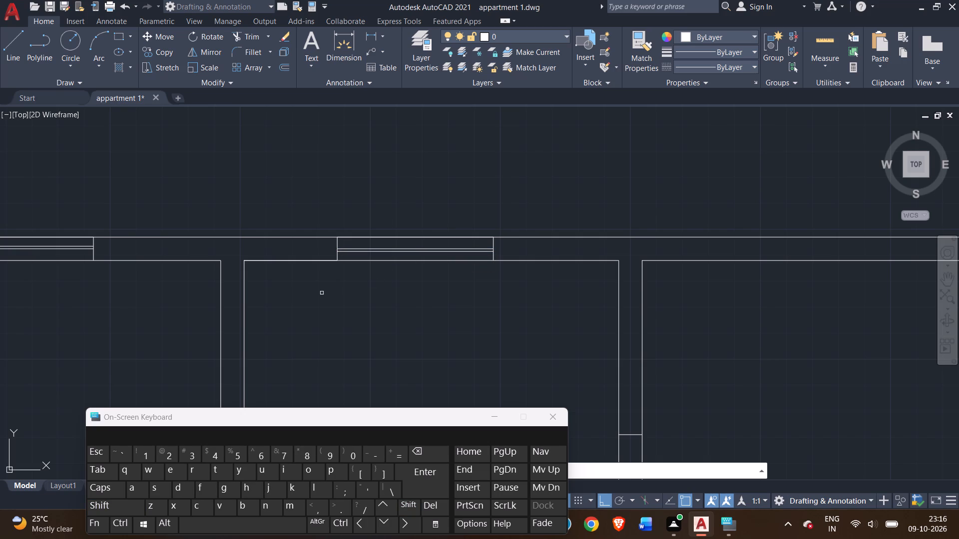
Outline a 5' wide window across the top wall of the central plan's upper-right room, a short distance right of the room's upper-left inner corner.
scroll(322, 293, down, 2)
middle_drag(272, 221, 296, 155)
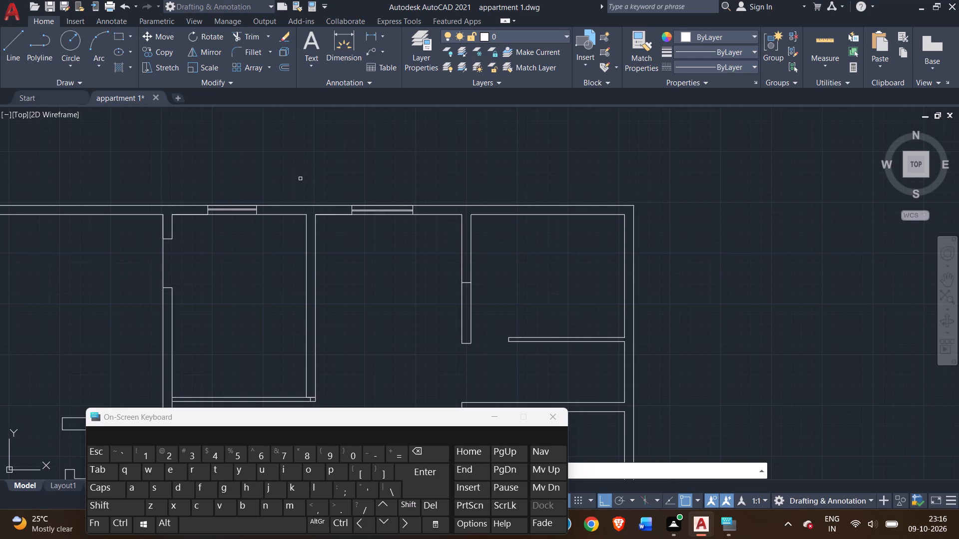
click(4, 45)
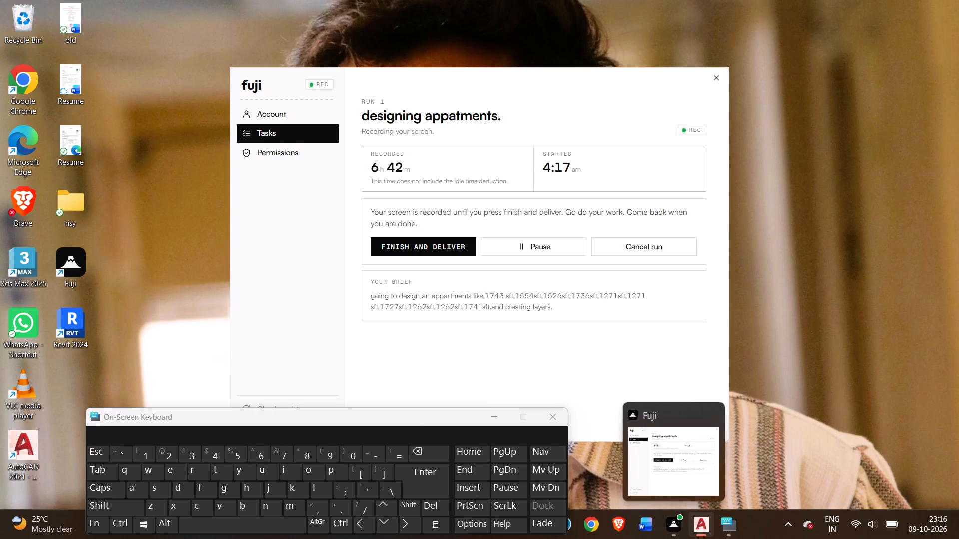
scroll(727, 306, down, 1)
middle_drag(727, 306, 693, 267)
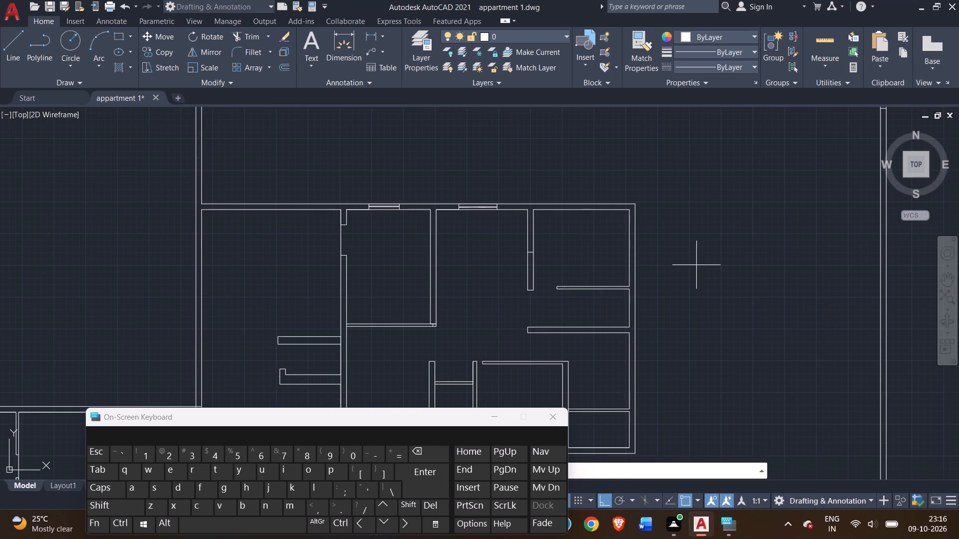
click(18, 49)
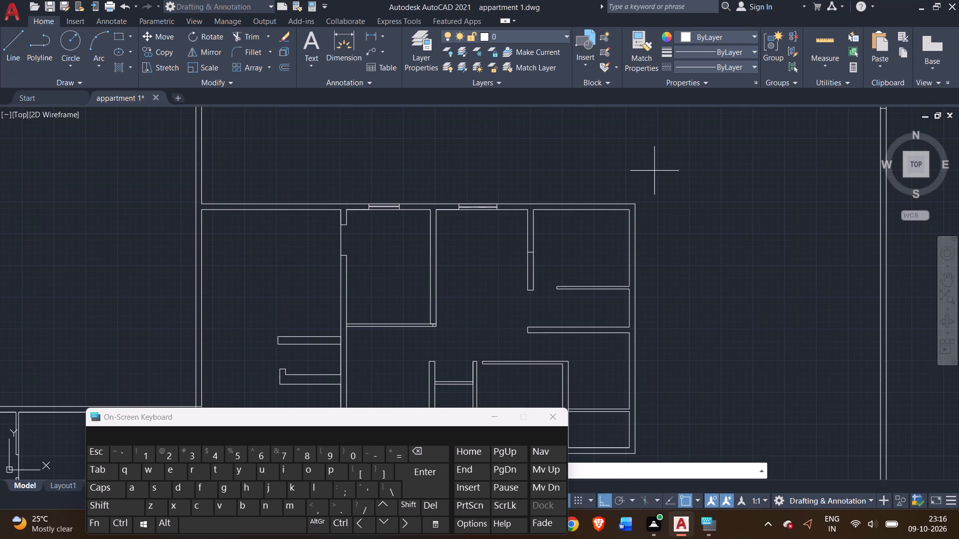
scroll(544, 202, up, 2)
click(512, 223)
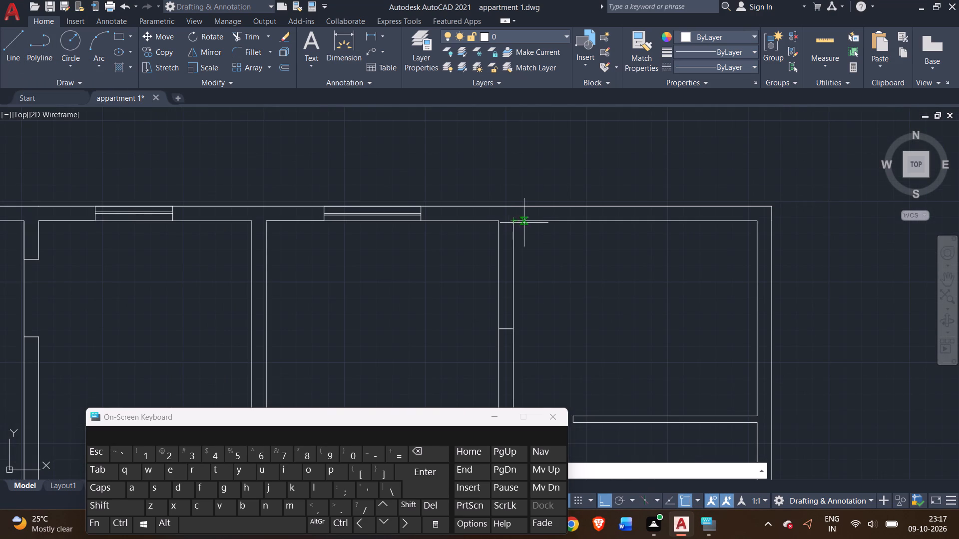
click(569, 223)
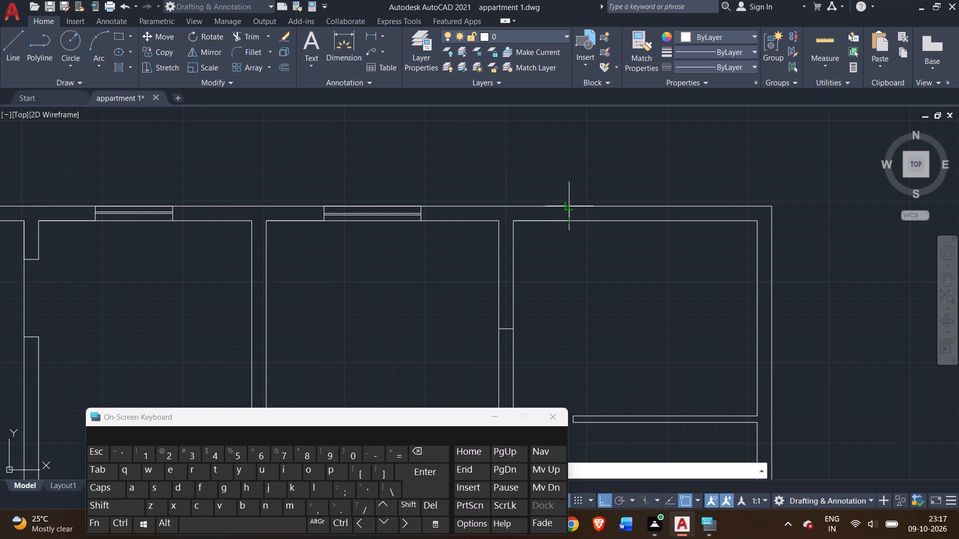
click(570, 204)
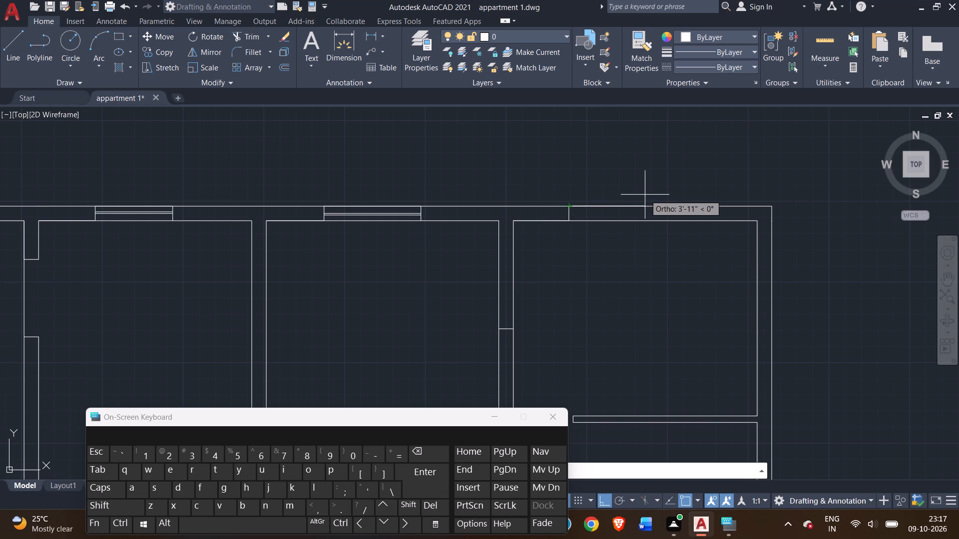
text(5')
key(Return)
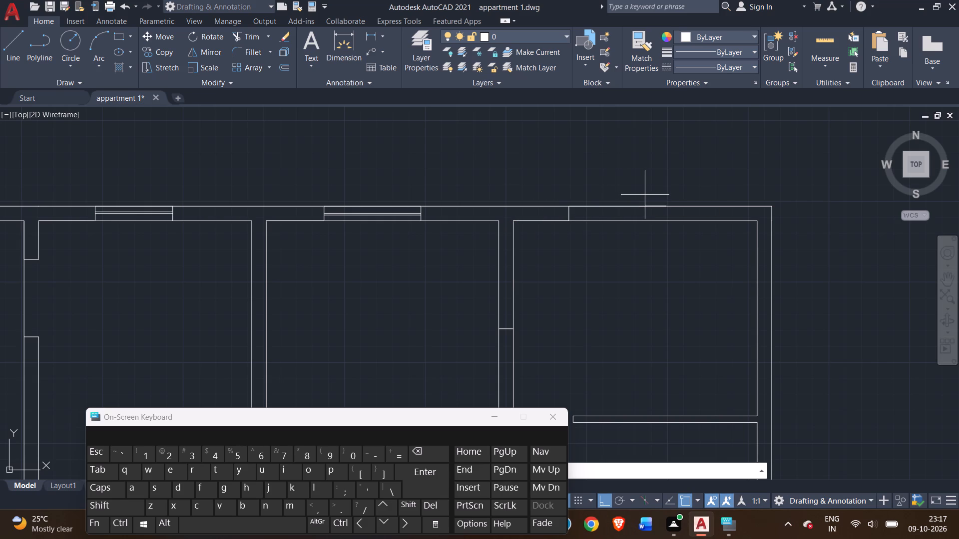
click(667, 224)
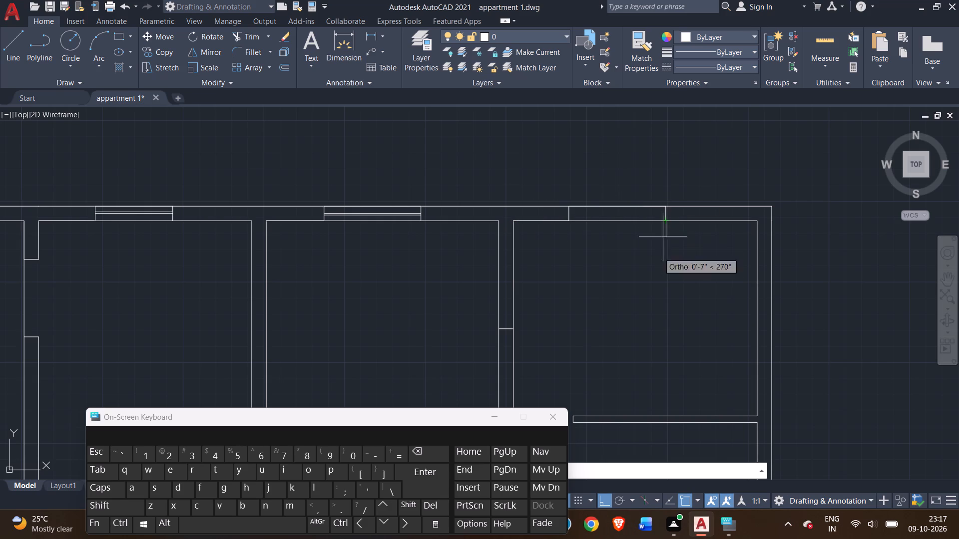
right_click(653, 265)
click(674, 273)
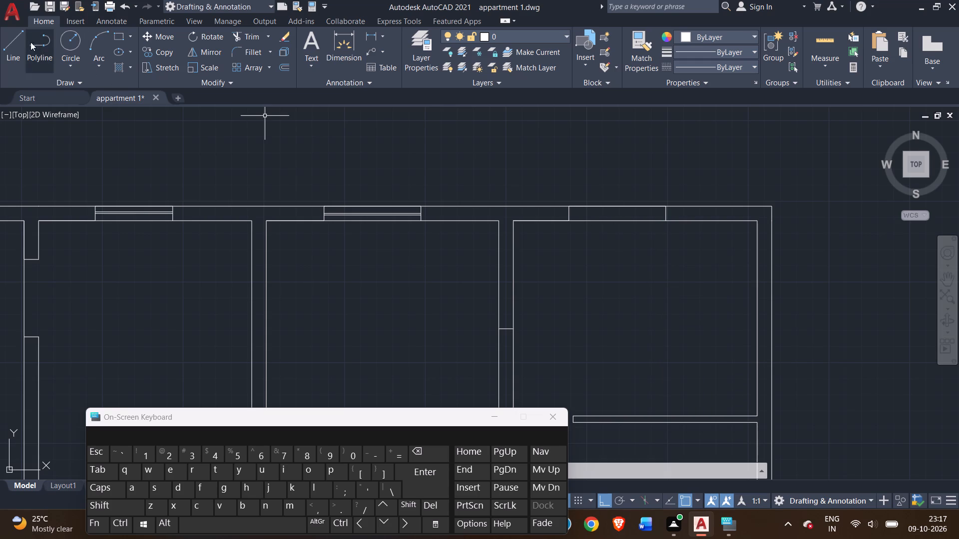
Draw a centerline between the midpoints of the two jambs of the upper-right room's window.
click(7, 49)
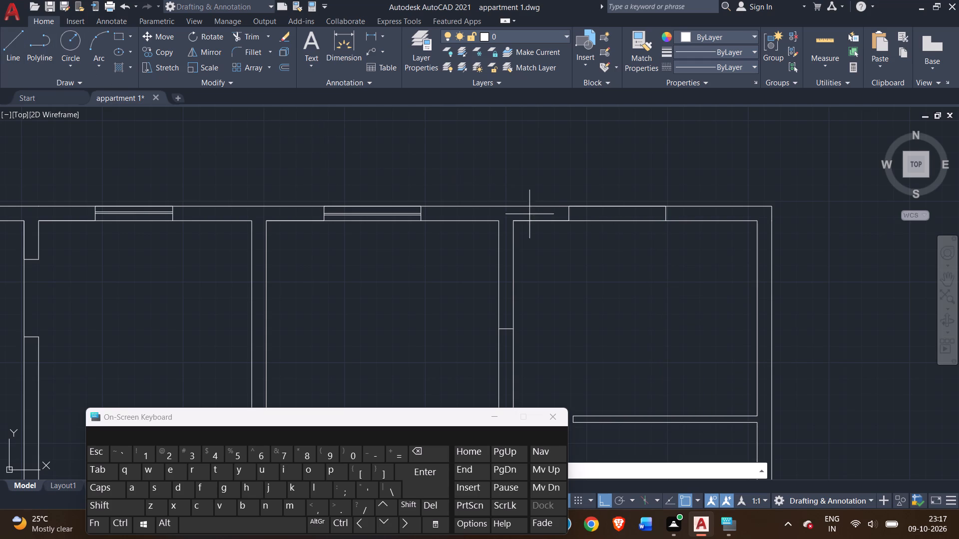
scroll(558, 221, up, 3)
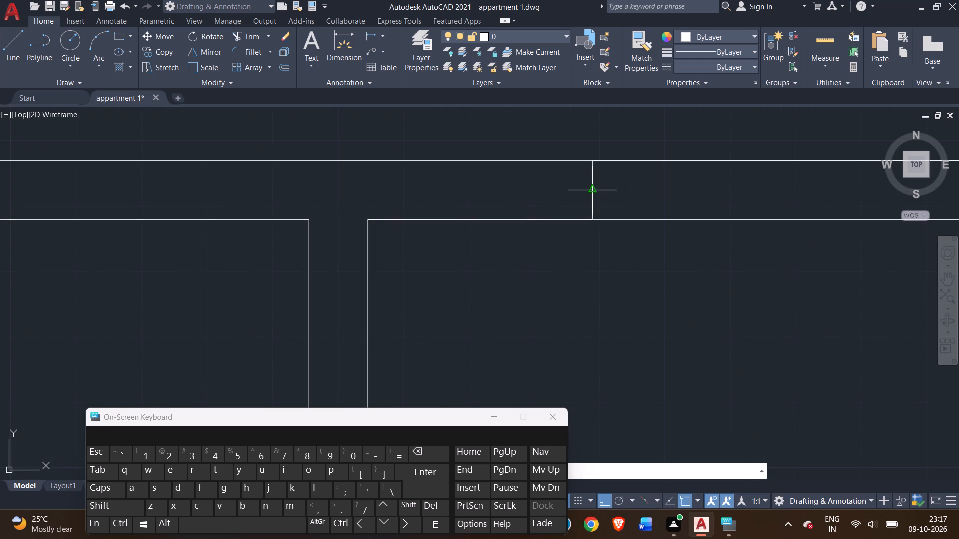
click(594, 193)
scroll(660, 191, down, 3)
middle_drag(726, 188, 723, 188)
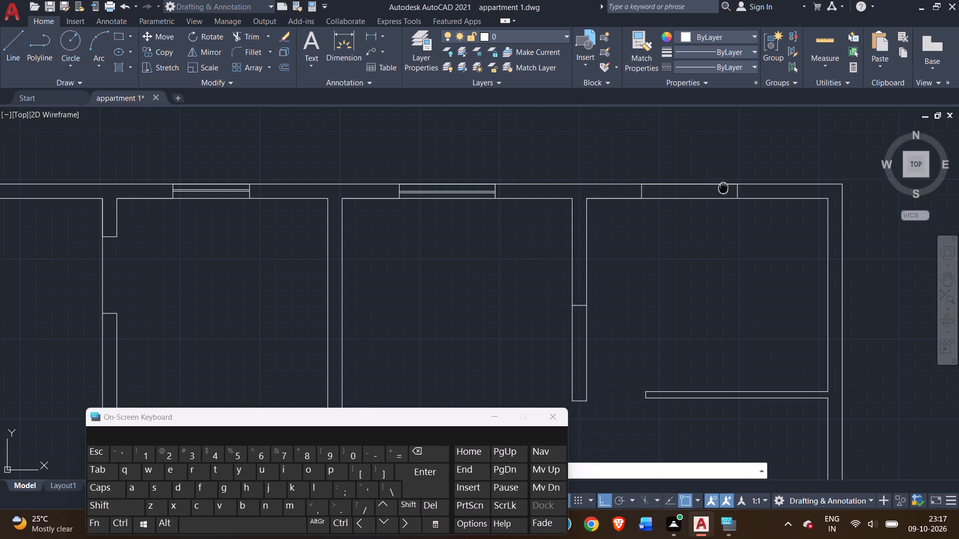
middle_drag(723, 188, 581, 182)
scroll(585, 183, up, 3)
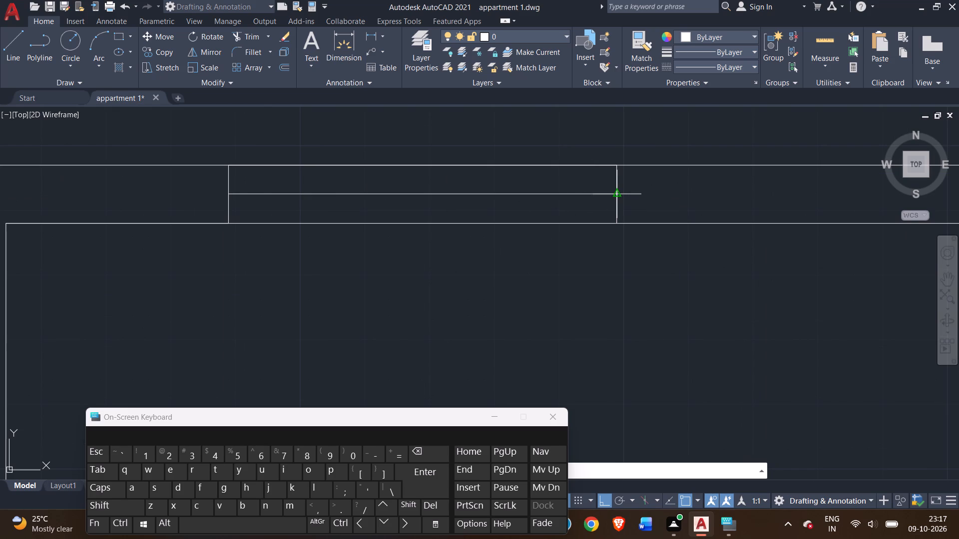
click(615, 195)
right_click(615, 195)
click(629, 205)
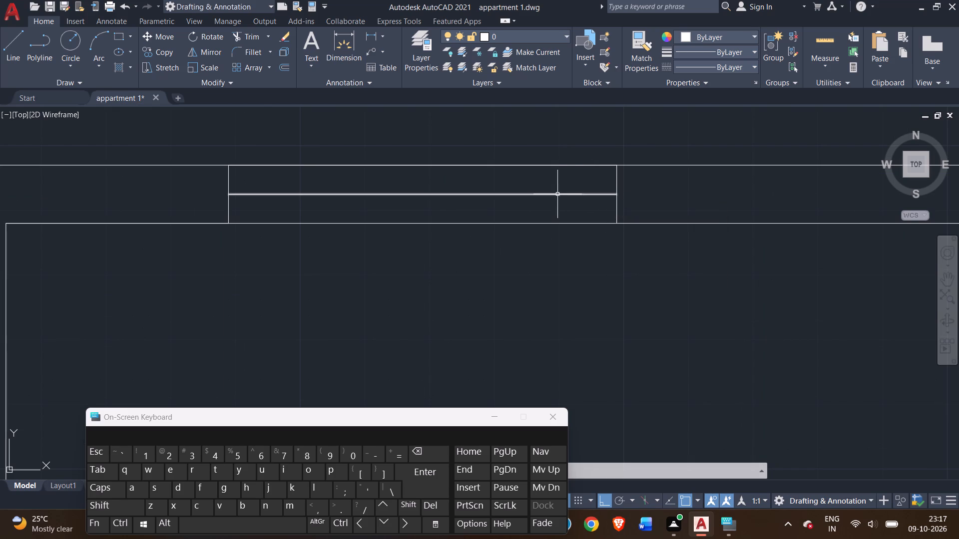
Offset the upper-right room's top window centerline by 1" toward the top wall's inner face.
click(557, 194)
text(off)
key(Return)
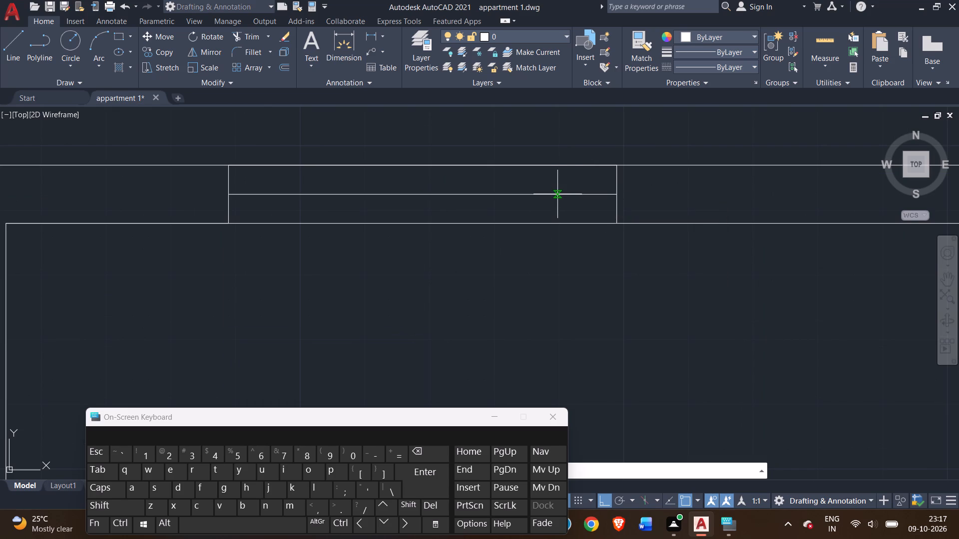
key(1)
key(shift+quotedbl)
key(Return)
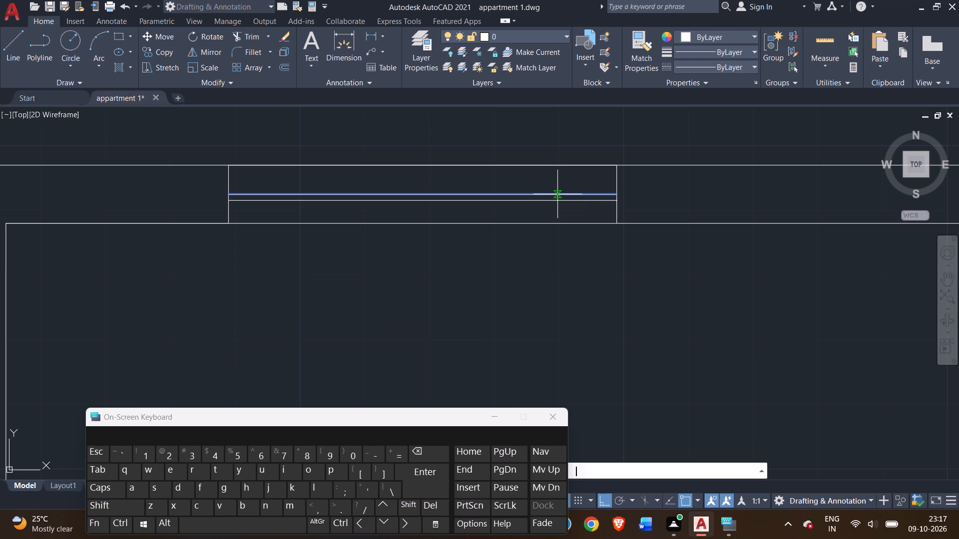
click(554, 205)
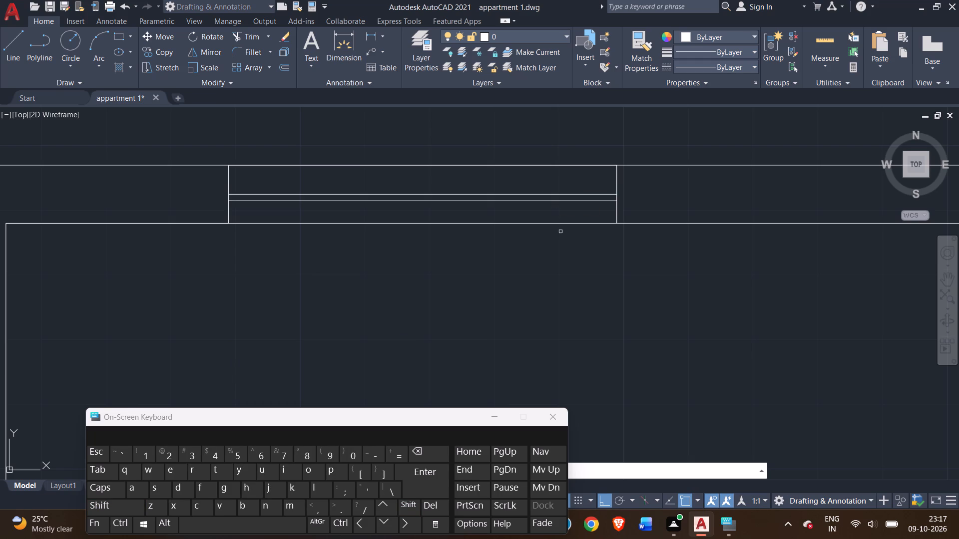
Outline a 5' wide window across the right wall of the upper-right room, starting 2' below the room's upper-right inner corner.
scroll(562, 237, down, 3)
click(11, 55)
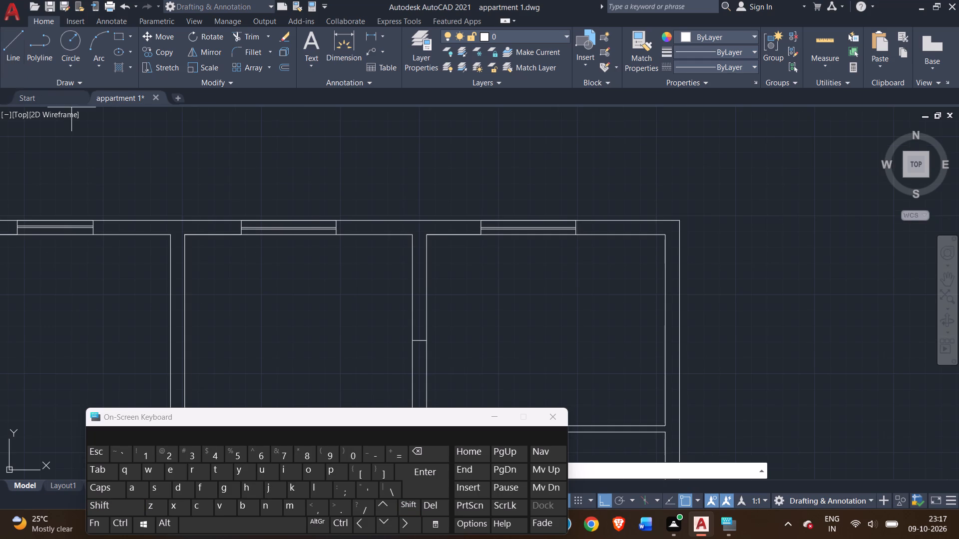
middle_drag(572, 247, 507, 184)
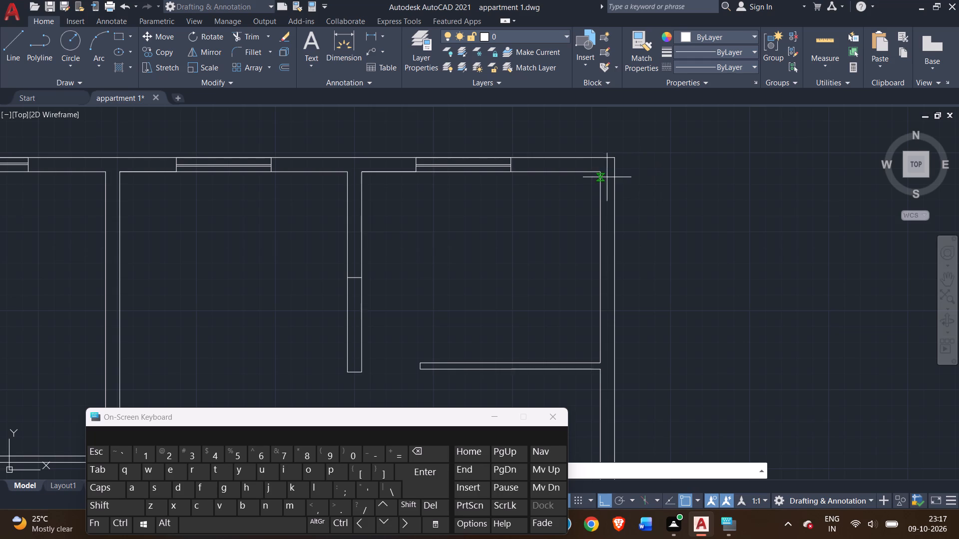
click(602, 173)
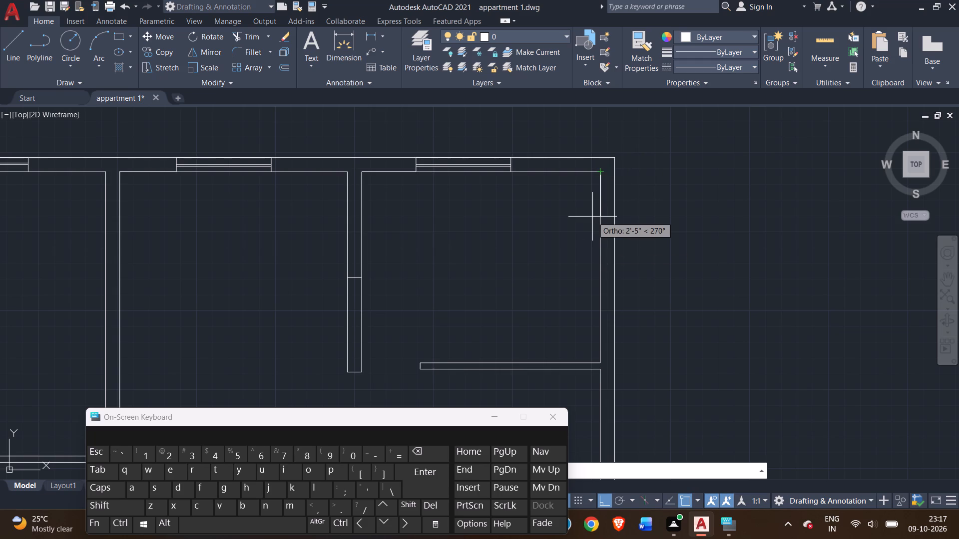
key(2)
key(apostrophe)
key(Return)
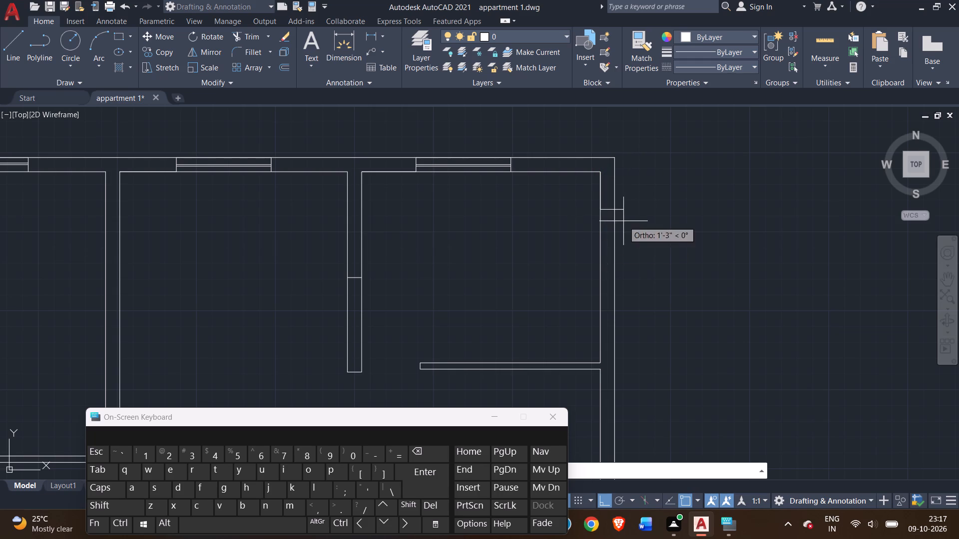
click(615, 213)
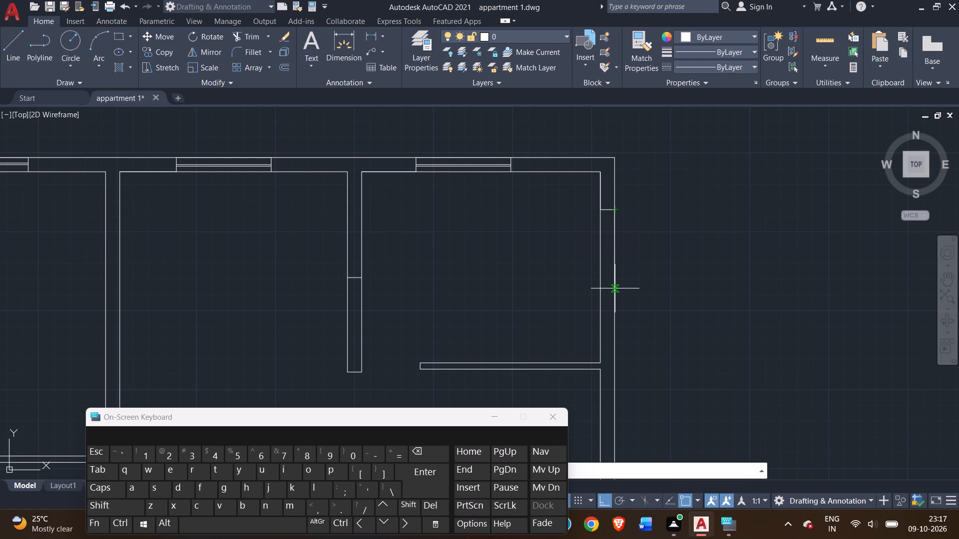
key(5)
key(apostrophe)
key(Return)
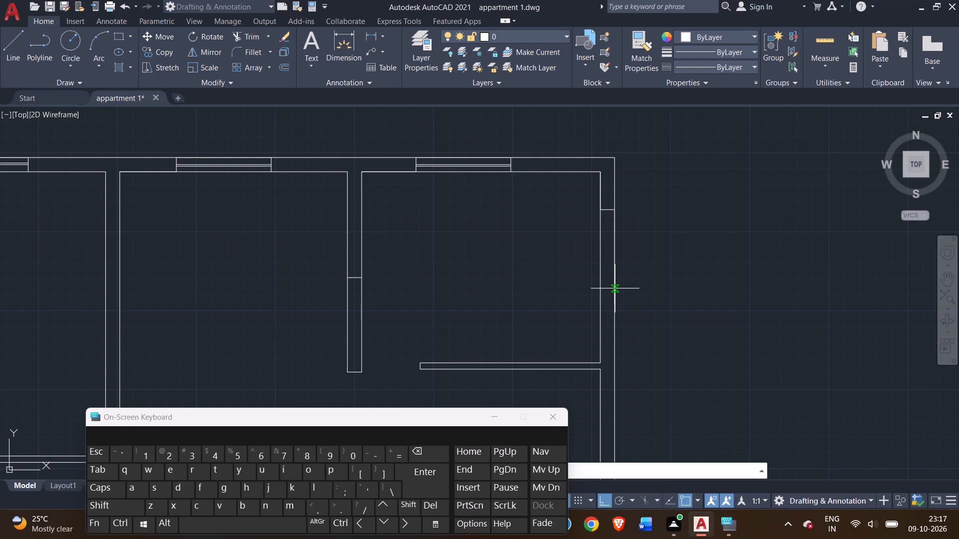
scroll(591, 327, up, 3)
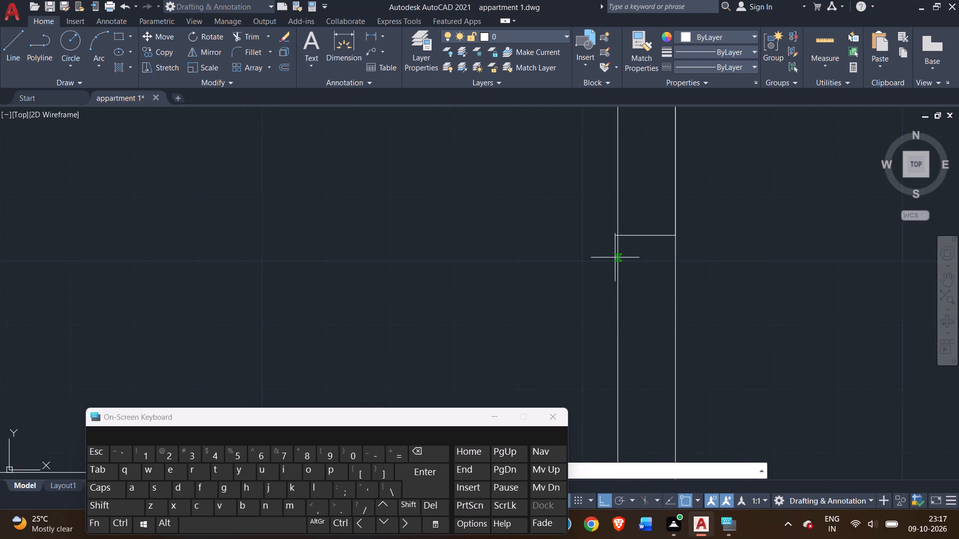
click(617, 238)
right_click(587, 245)
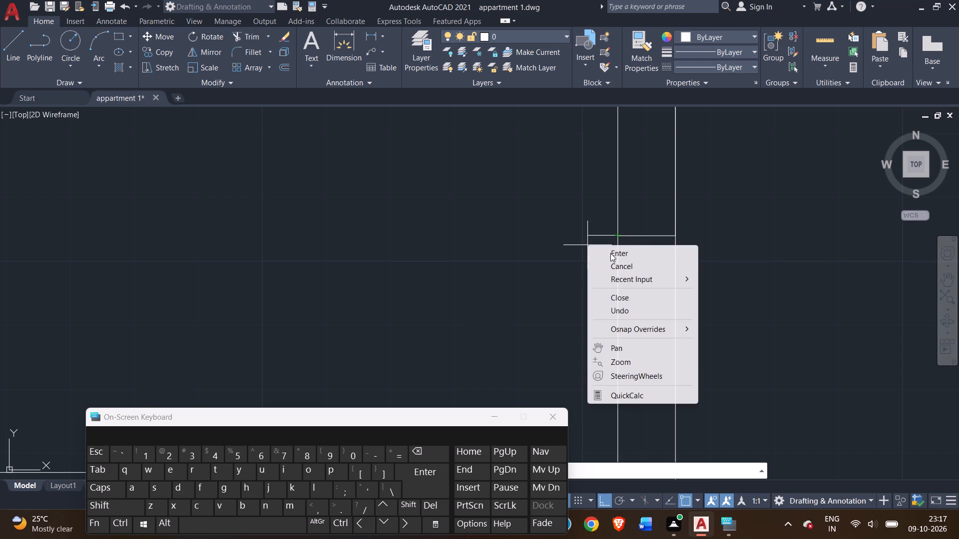
click(614, 254)
Draw a centerline between the midpoints of the two jambs of the upper-right room's right-wall window.
click(6, 45)
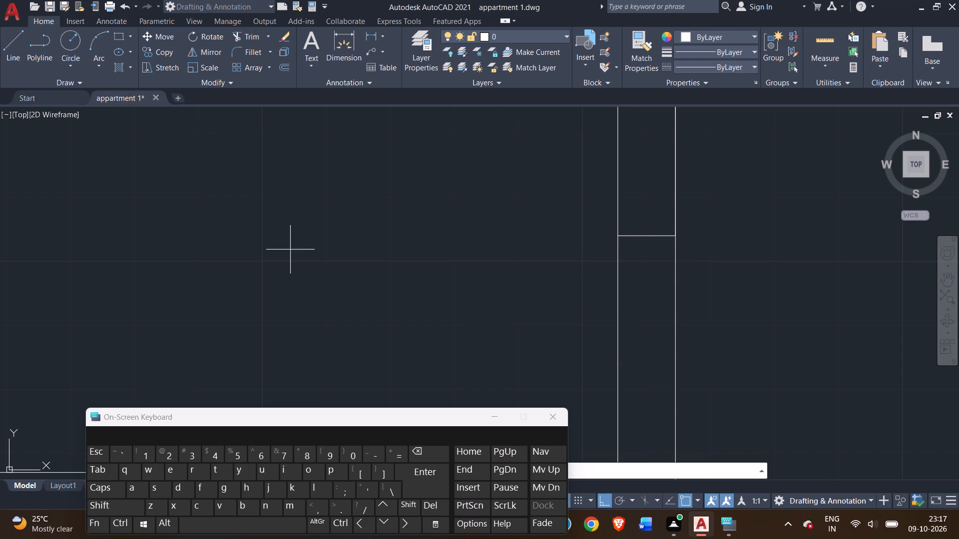
scroll(291, 250, down, 3)
scroll(381, 163, up, 2)
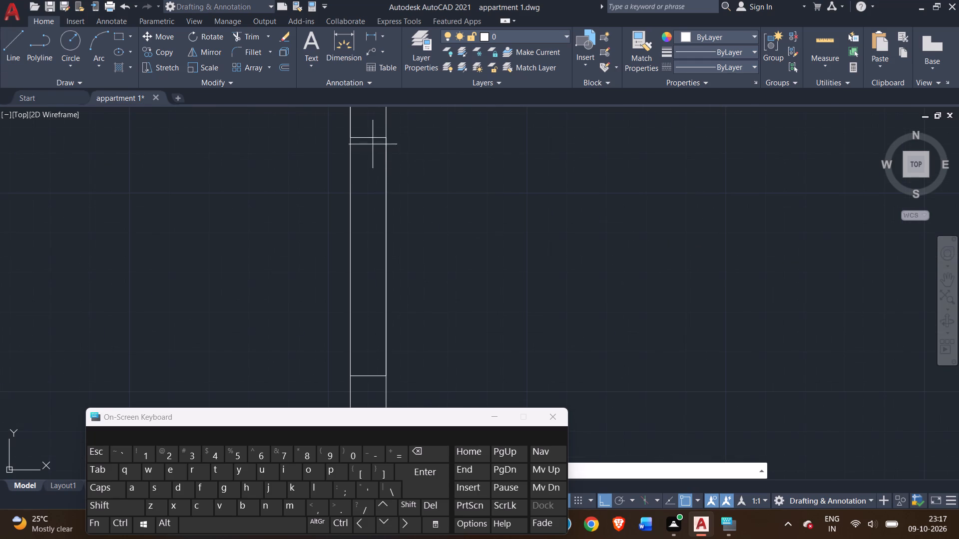
click(371, 137)
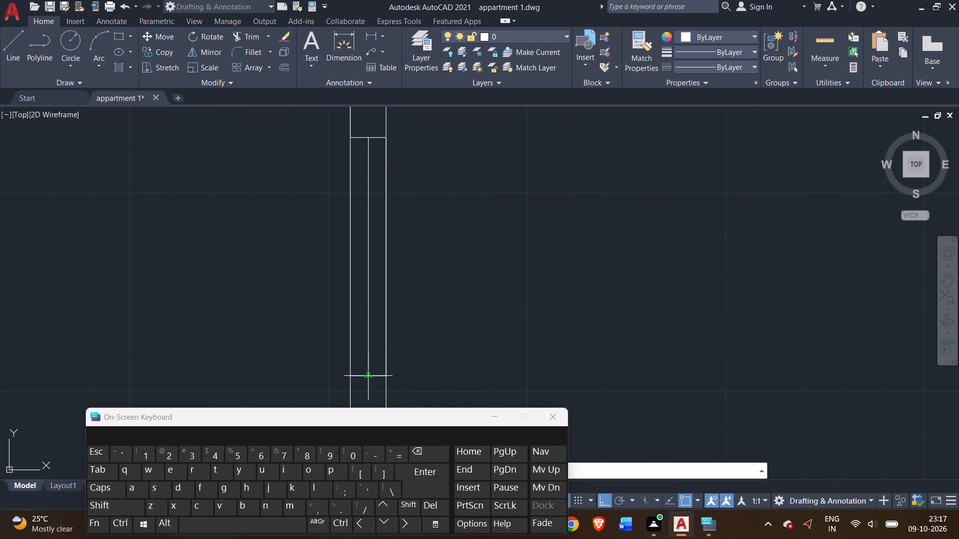
click(371, 376)
right_click(377, 350)
click(395, 360)
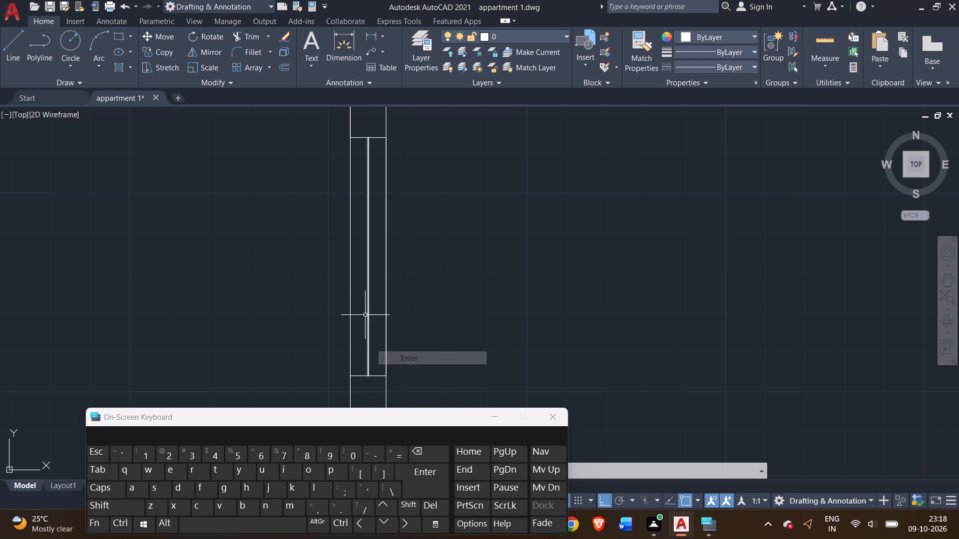
Offset the right-wall window's centerline by 1" toward the right wall's inner face.
click(367, 265)
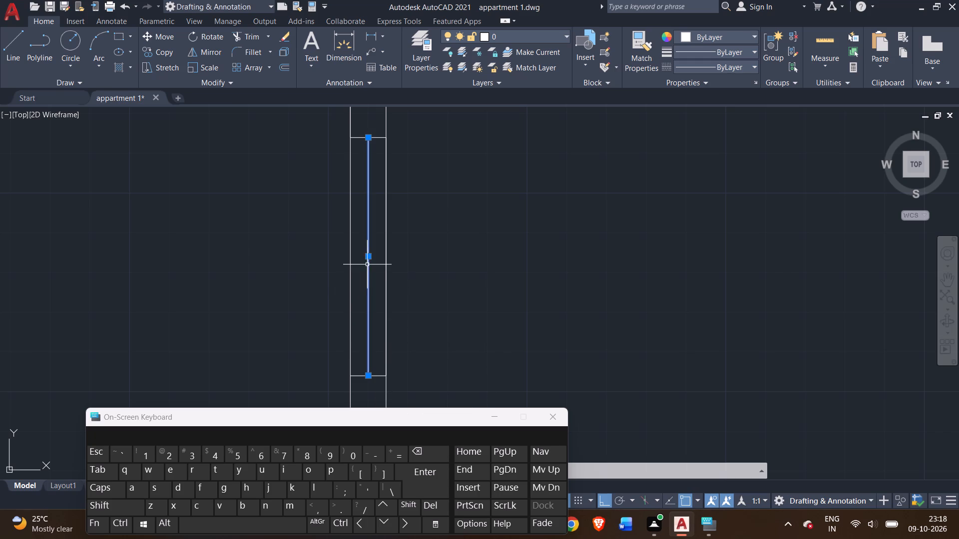
text(off)
key(Return)
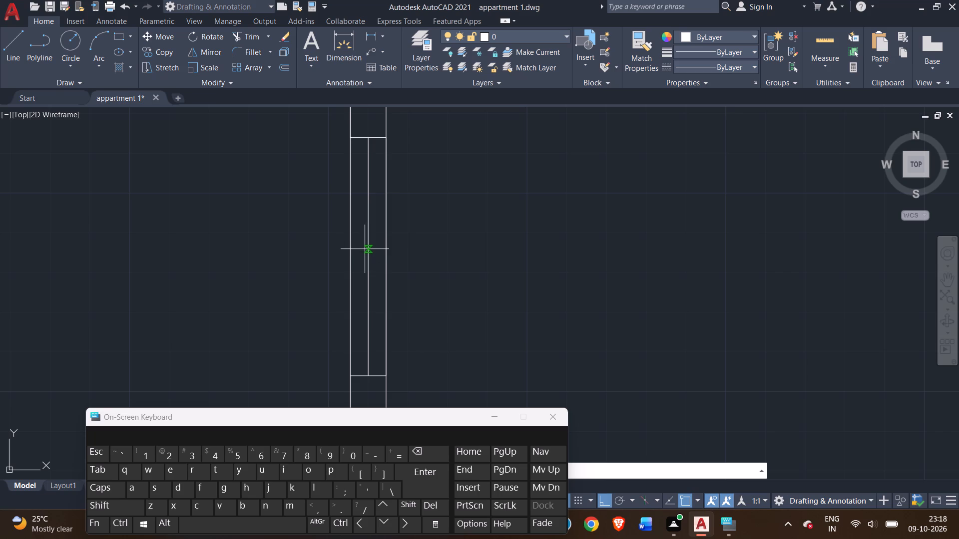
key(1)
key(shift+quotedbl)
key(Return)
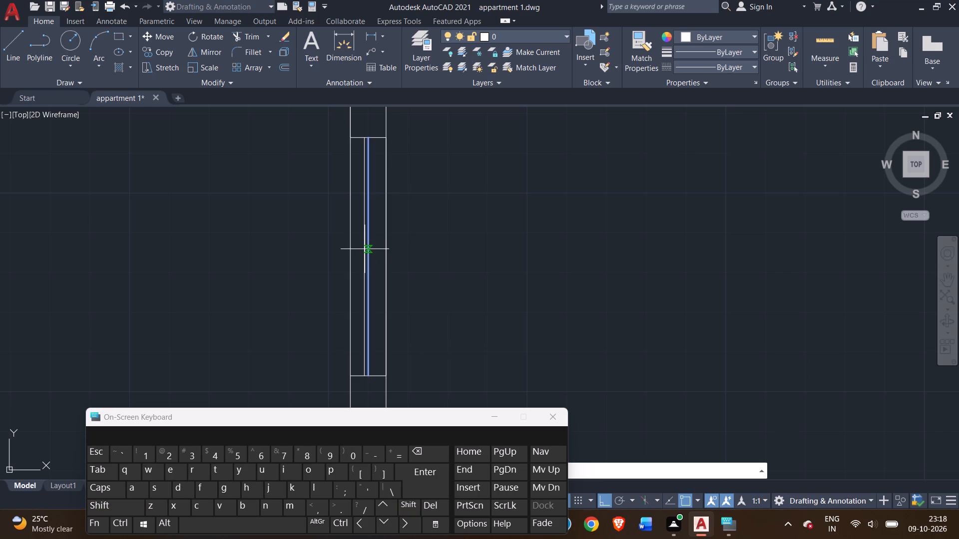
click(362, 276)
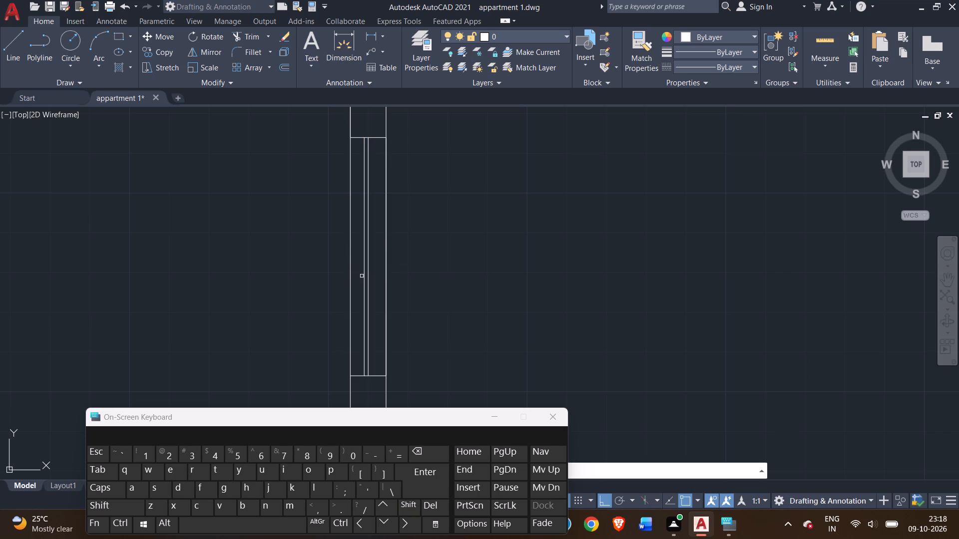
Outline a 2.5' wide window across the central plan's right wall, a short distance below the thin partition under the upper-right room.
scroll(362, 277, down, 3)
scroll(322, 288, down, 2)
middle_drag(311, 303, 331, 217)
scroll(327, 240, down, 2)
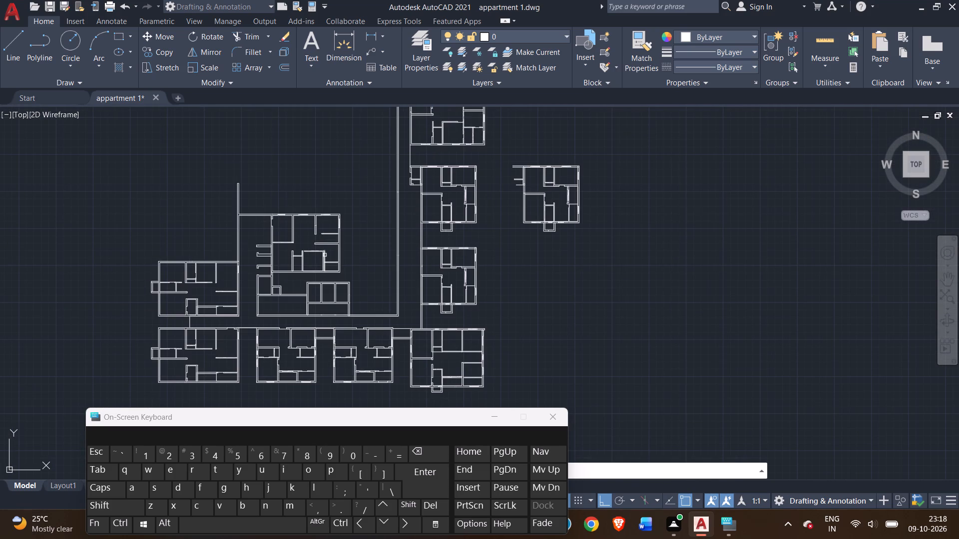
scroll(327, 261, down, 1)
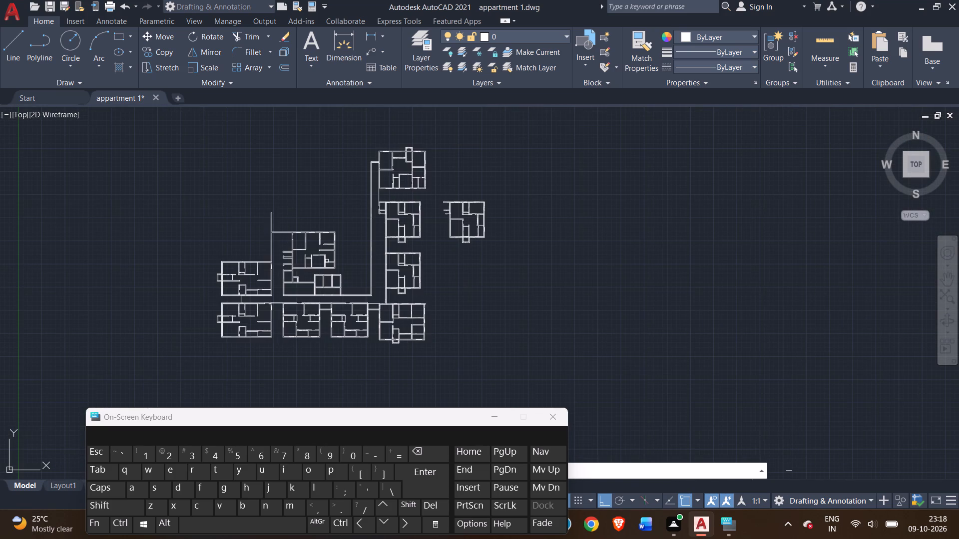
scroll(327, 261, up, 1)
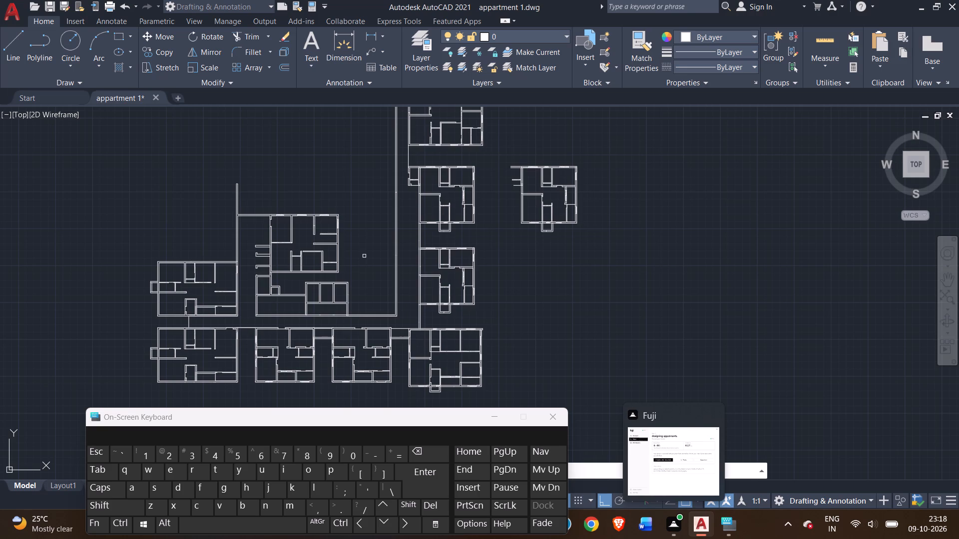
scroll(261, 236, up, 2)
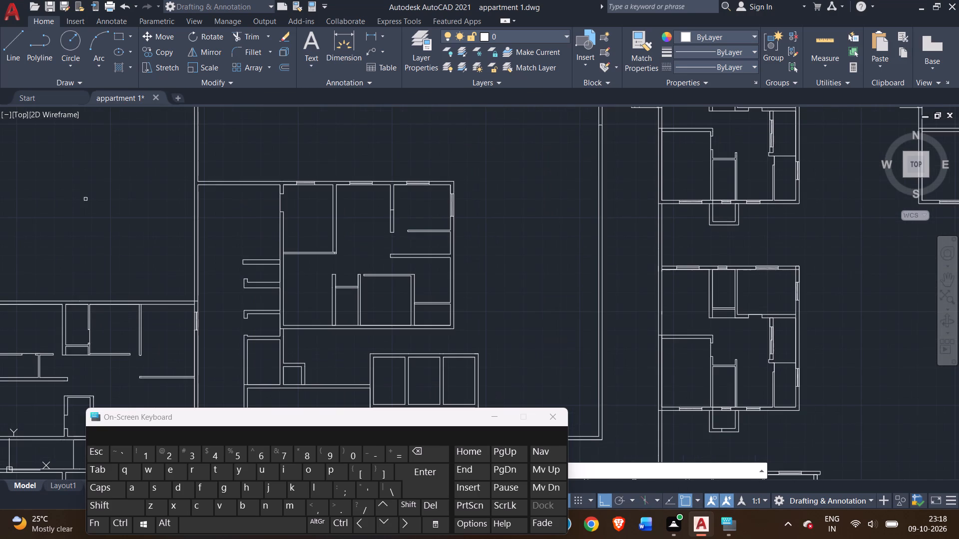
click(15, 54)
scroll(468, 228, up, 2)
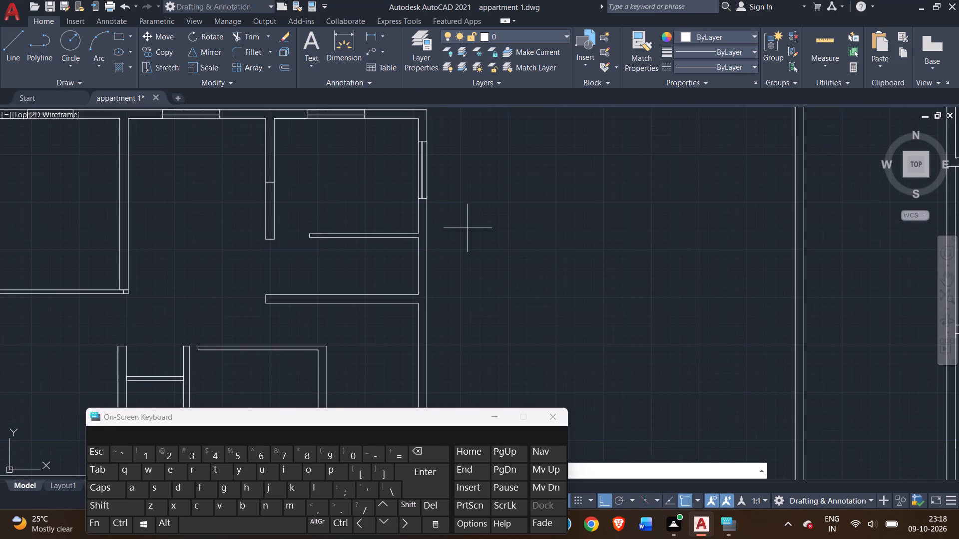
scroll(445, 228, up, 2)
click(370, 254)
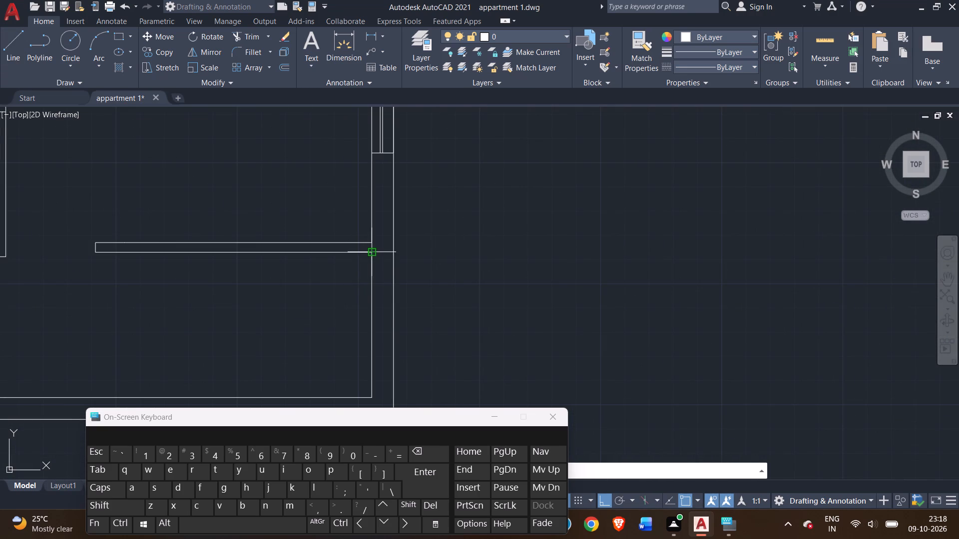
click(373, 289)
click(394, 288)
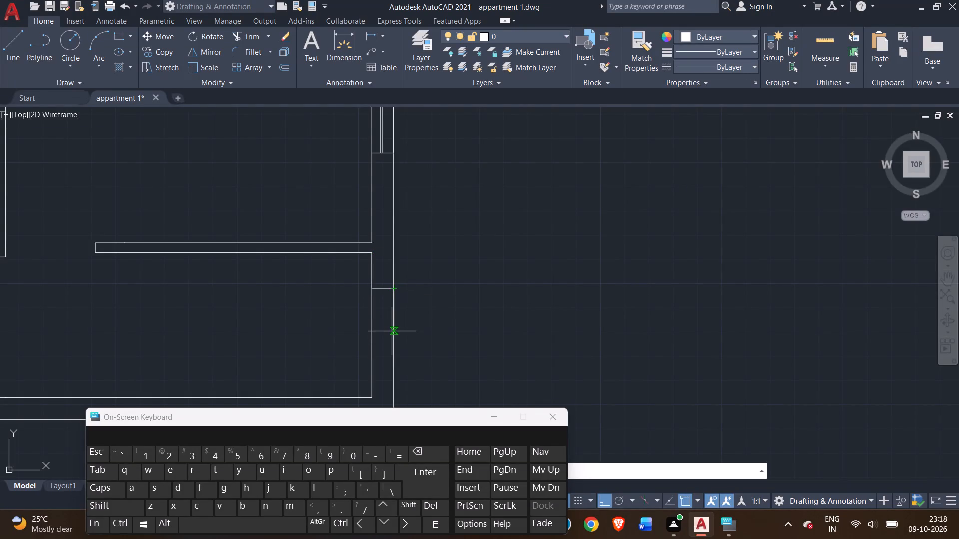
key(2)
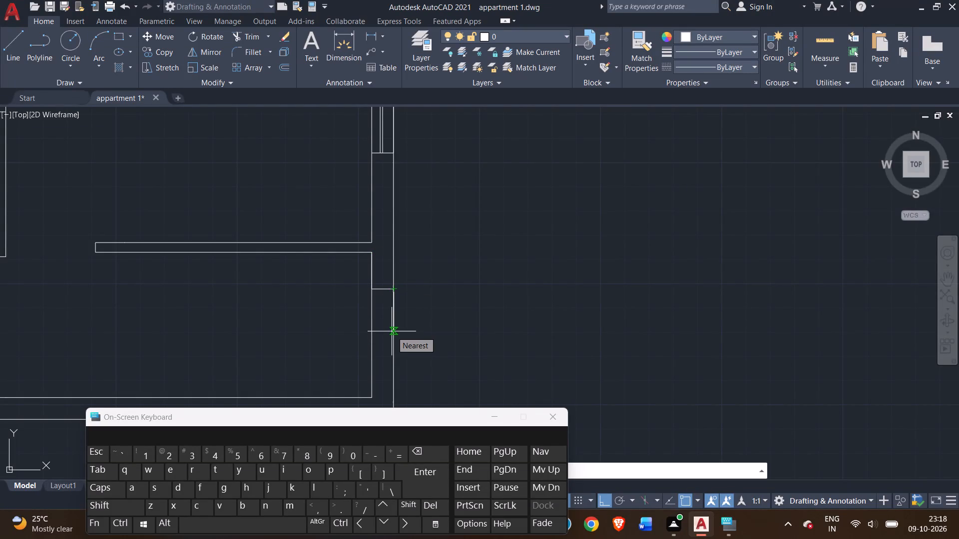
text(.5)
key(apostrophe)
key(Return)
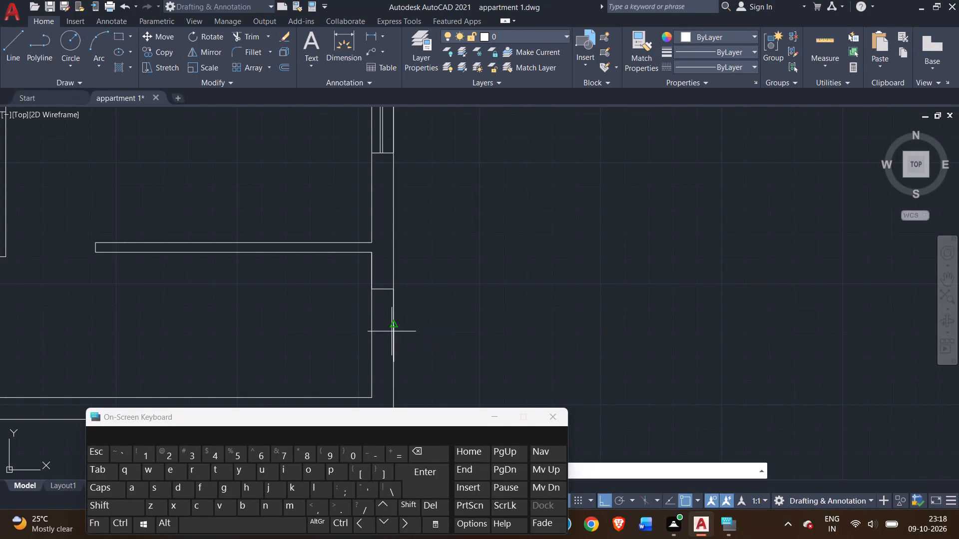
click(373, 360)
right_click(358, 354)
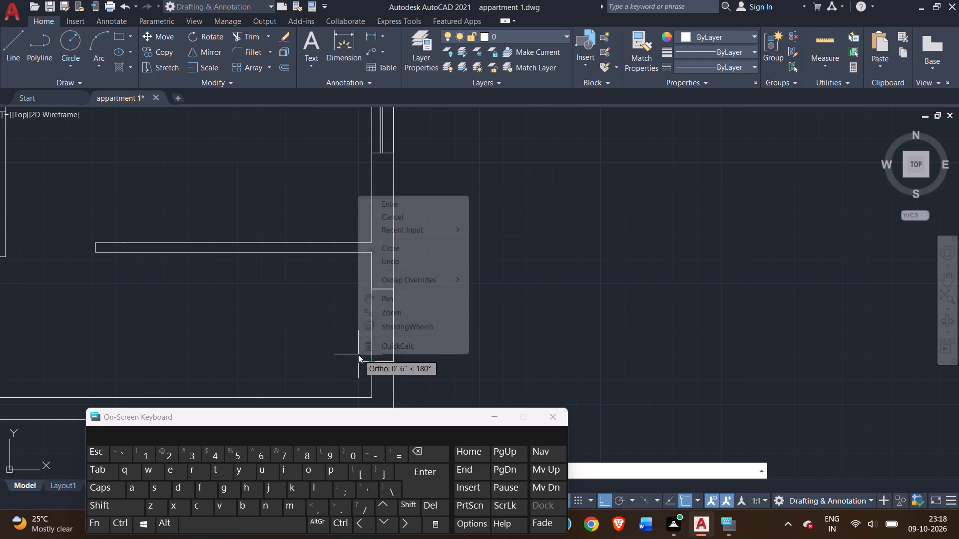
click(387, 203)
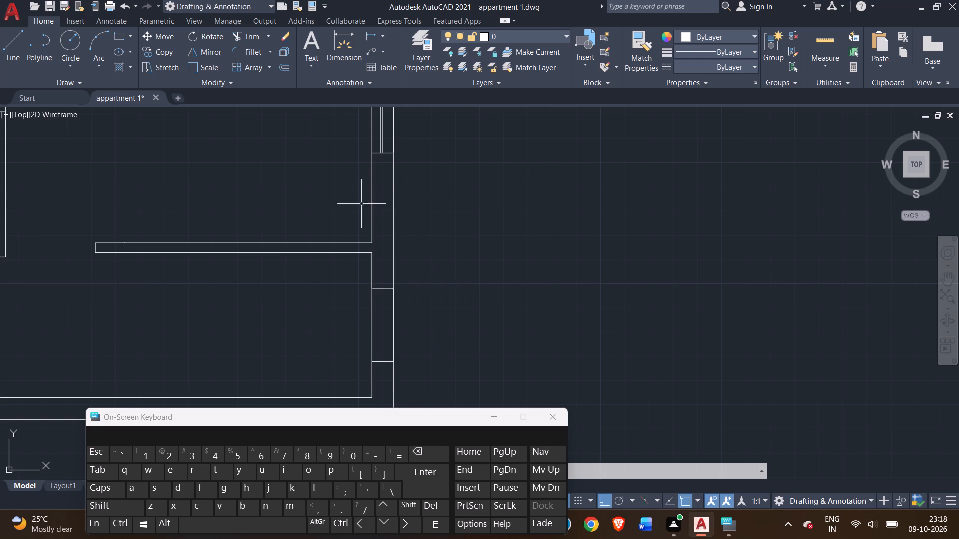
Draw a centerline between the midpoints of the two jambs of the 2.5' right-wall window.
click(10, 45)
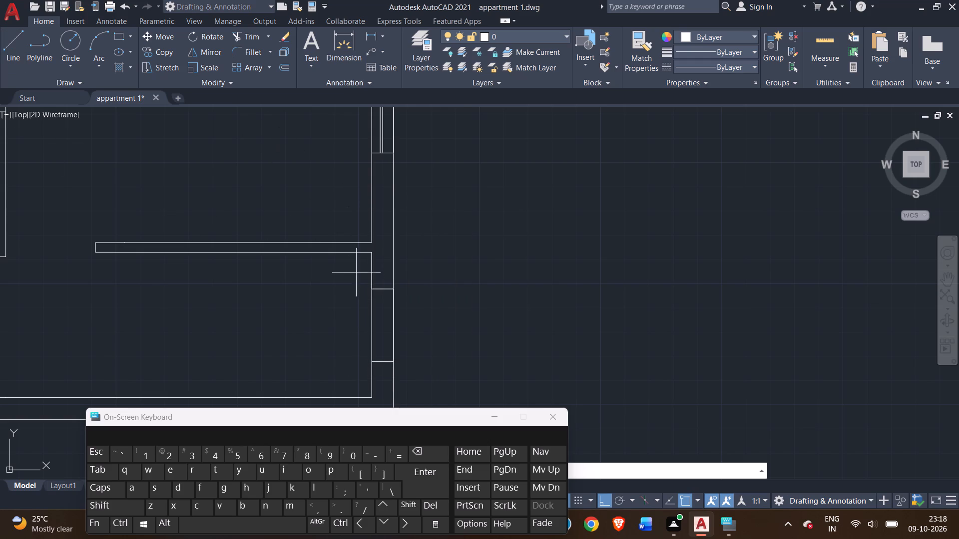
click(385, 288)
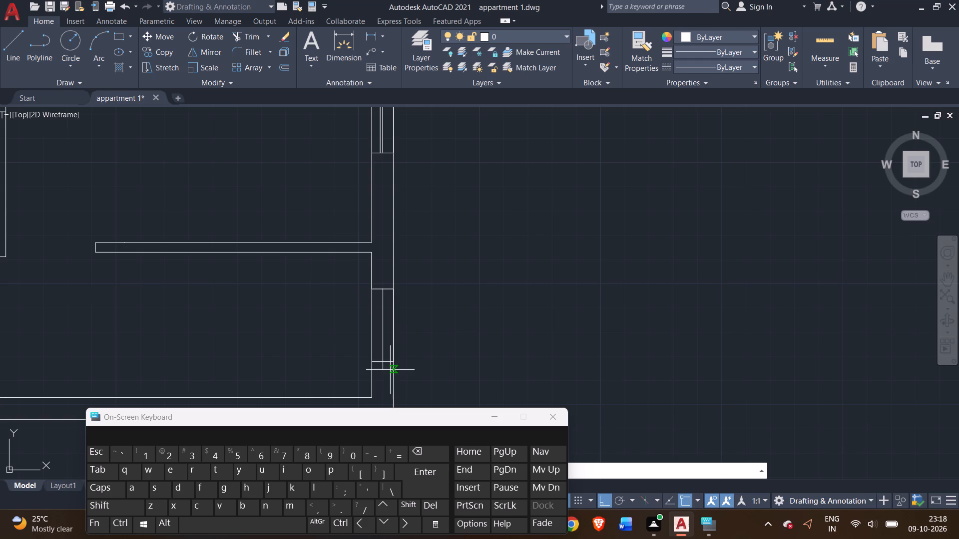
click(381, 363)
right_click(381, 355)
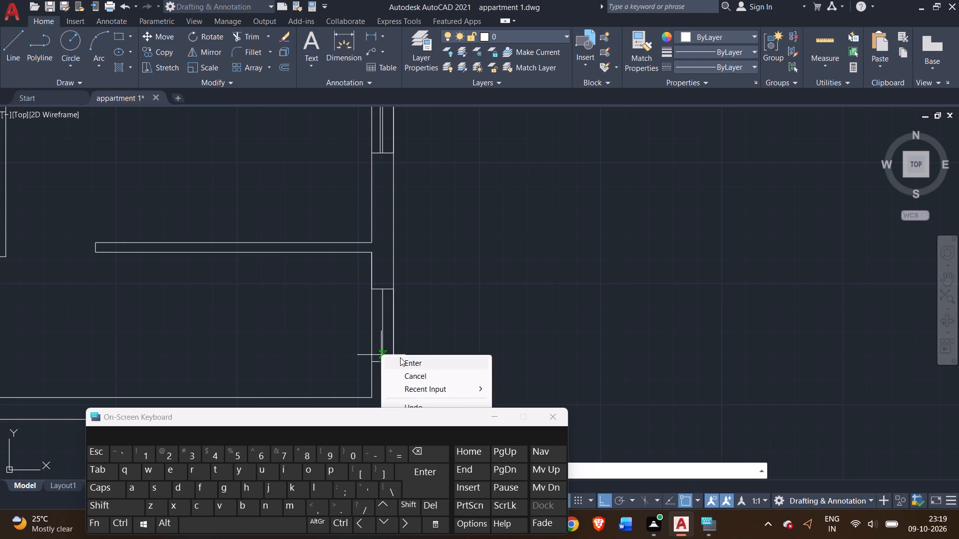
click(405, 362)
Offset the 2.5' window's centerline by 1" toward the right wall's outer face.
double_click(384, 327)
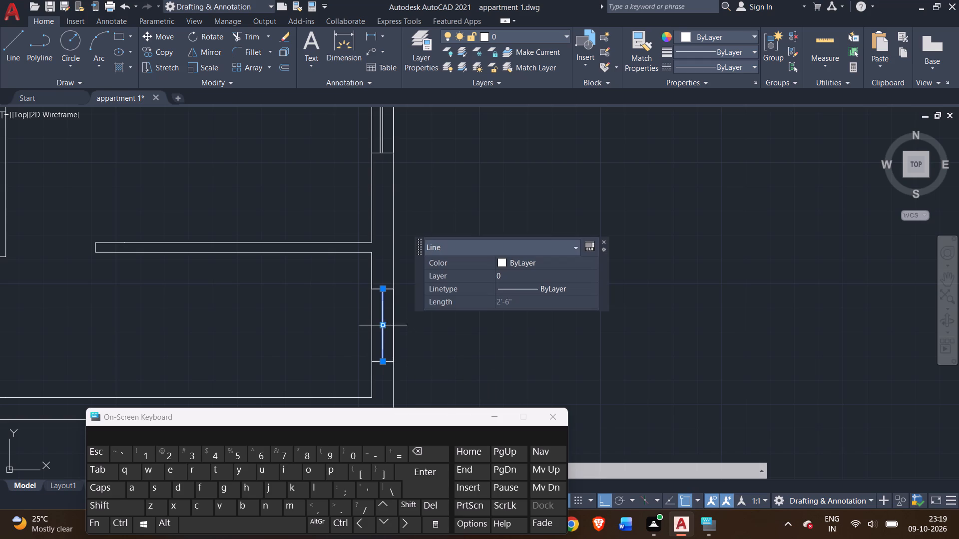
text(off)
key(Return)
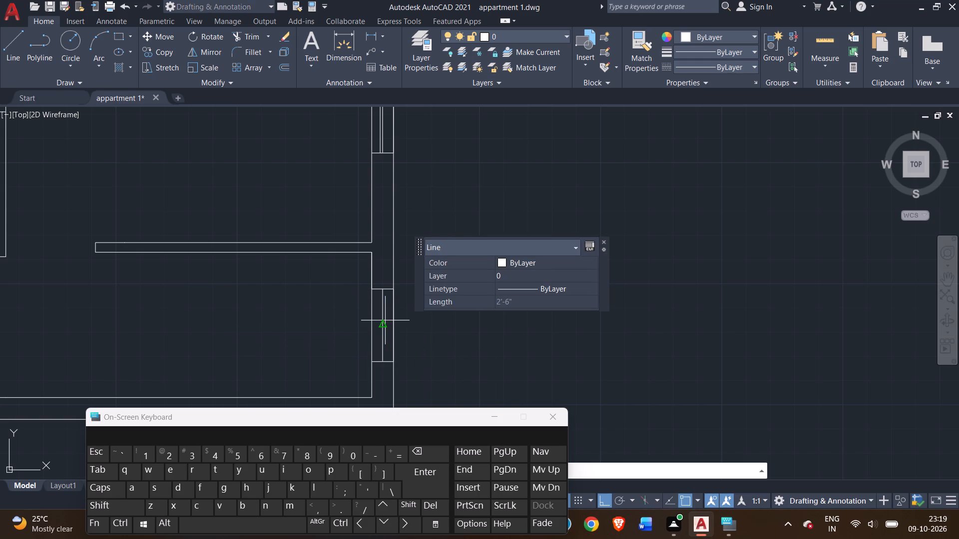
key(1)
key(shift+quotedbl)
key(Return)
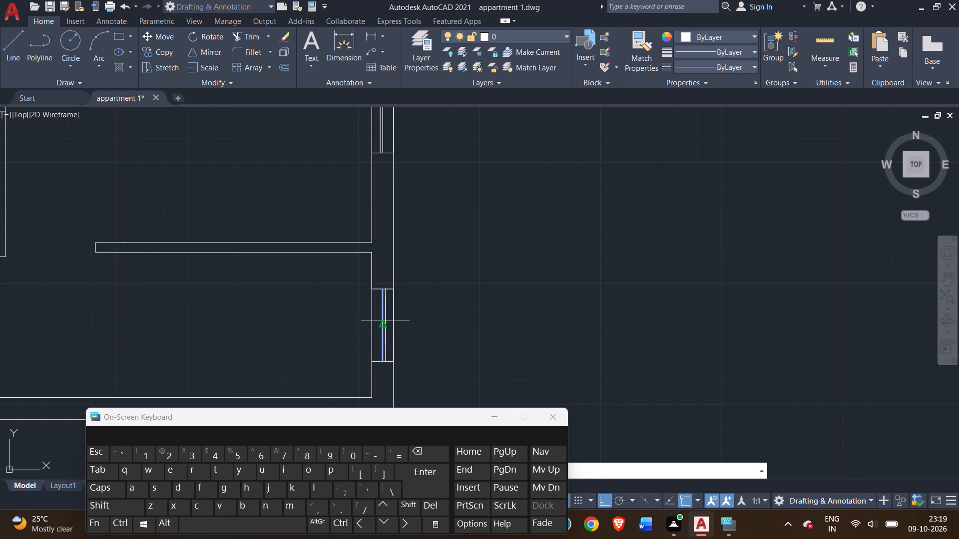
scroll(386, 320, up, 3)
click(392, 318)
Outline a 5' wide window across the central plan's right wall, a short distance below the thick partition under the 2.5' window.
scroll(417, 317, down, 5)
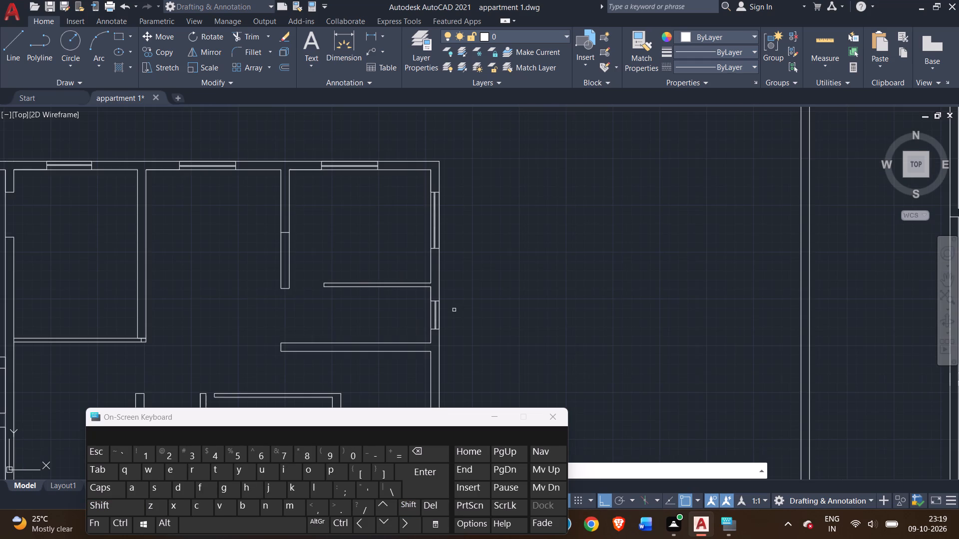
scroll(345, 366, down, 1)
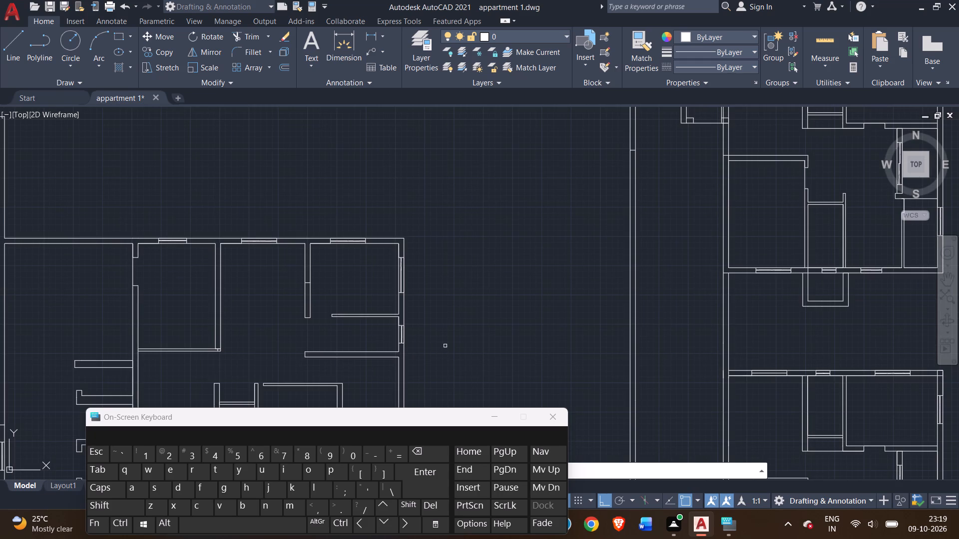
middle_drag(448, 344, 438, 277)
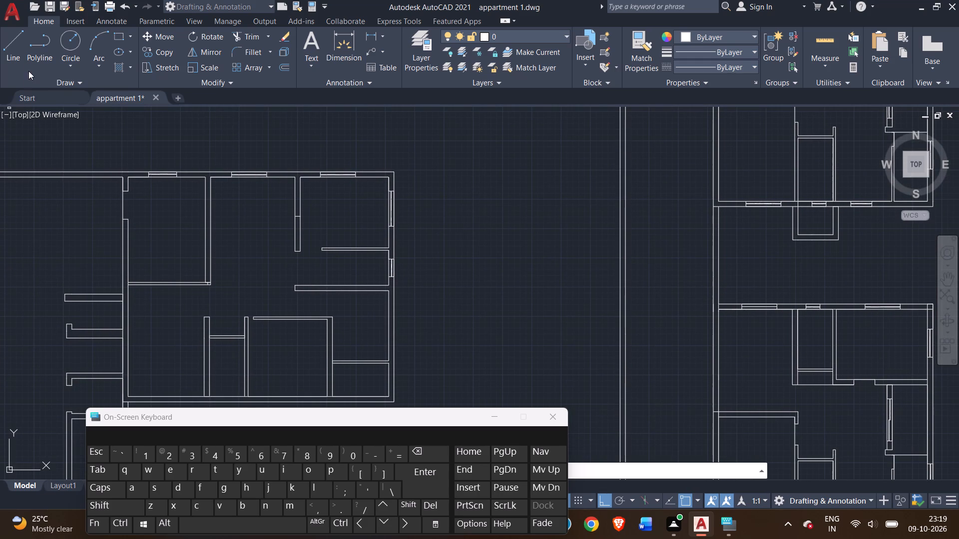
click(18, 56)
scroll(386, 308, up, 1)
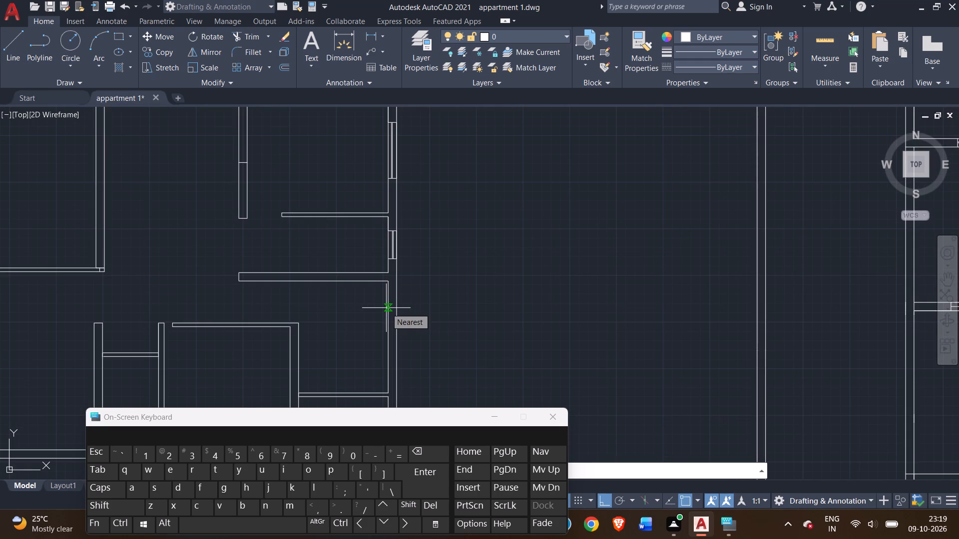
scroll(386, 308, up, 1)
click(387, 267)
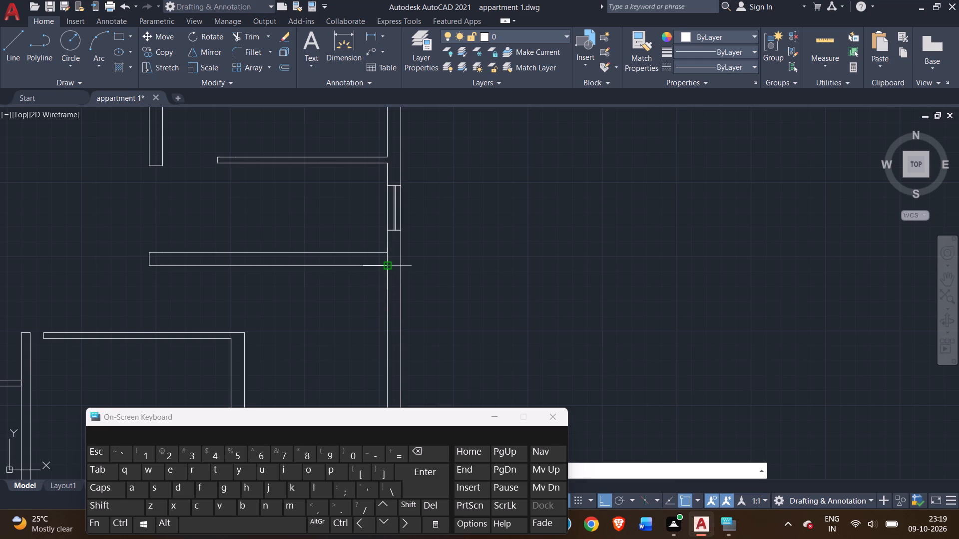
click(388, 288)
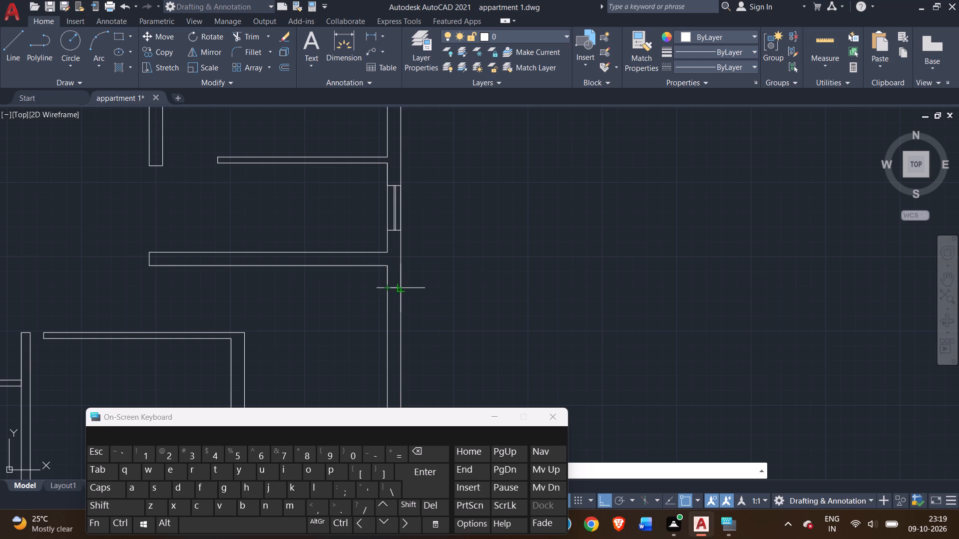
click(400, 288)
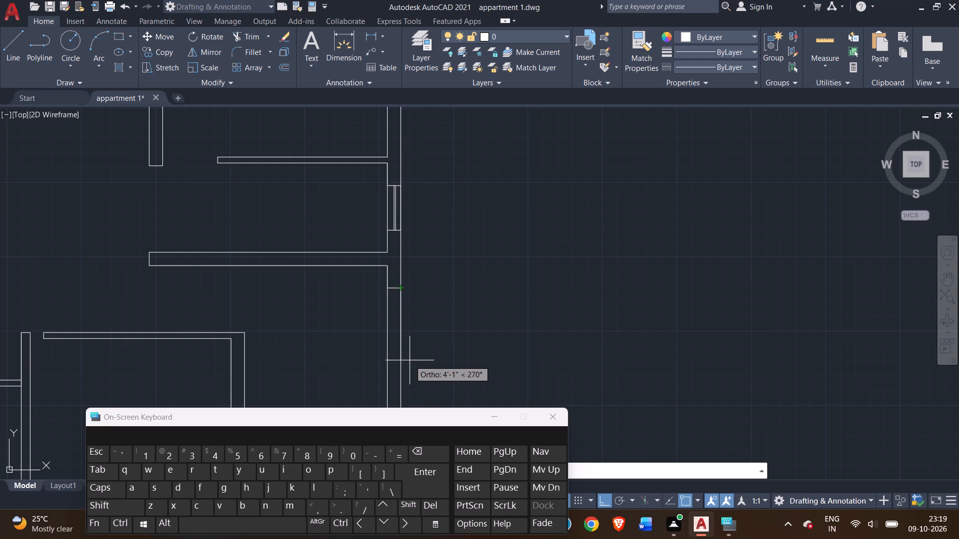
text(5')
key(Return)
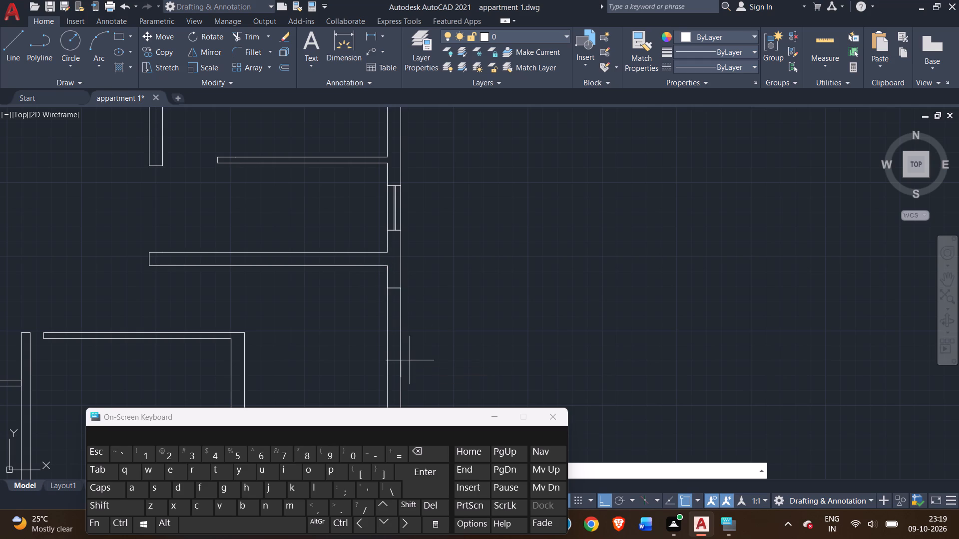
scroll(362, 381, down, 2)
scroll(361, 379, up, 1)
middle_drag(361, 379, 354, 321)
scroll(366, 325, up, 2)
click(372, 318)
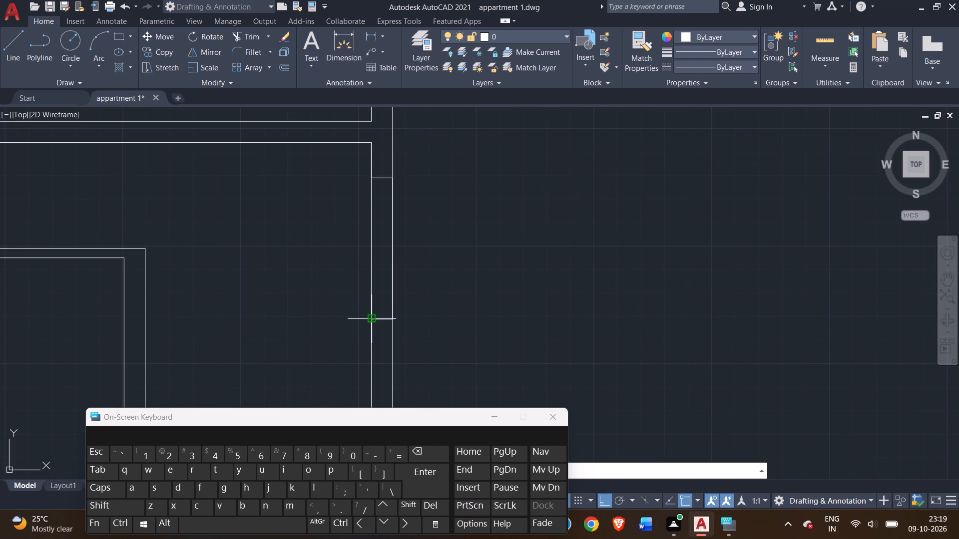
right_click(361, 316)
double_click(388, 324)
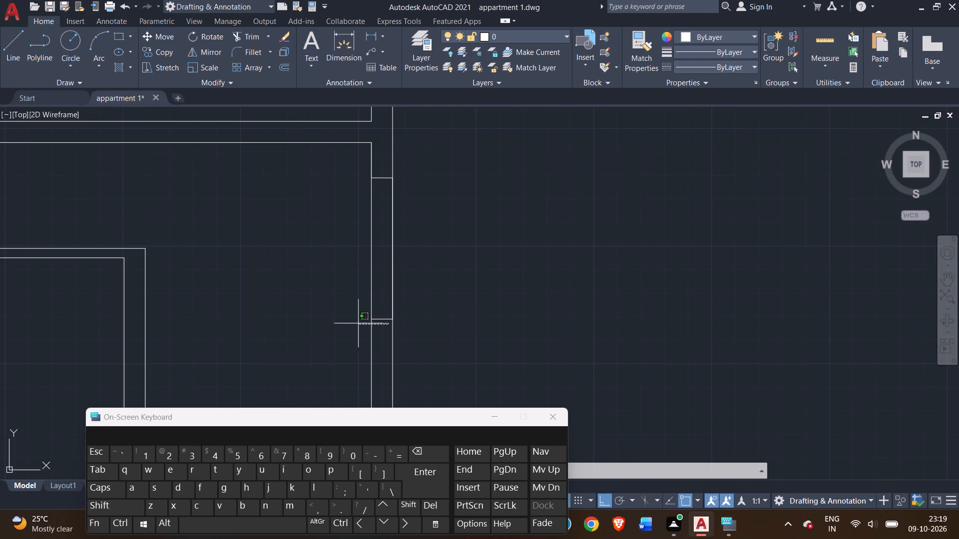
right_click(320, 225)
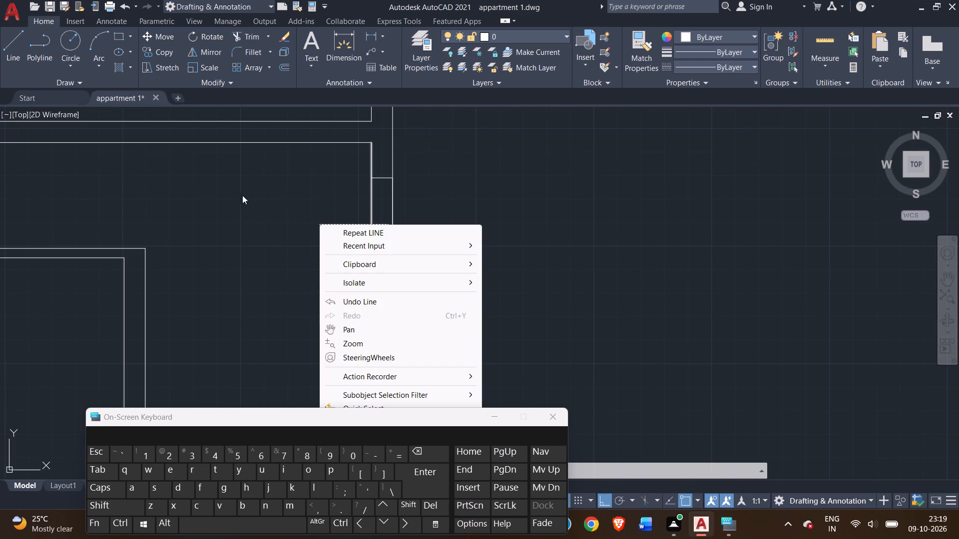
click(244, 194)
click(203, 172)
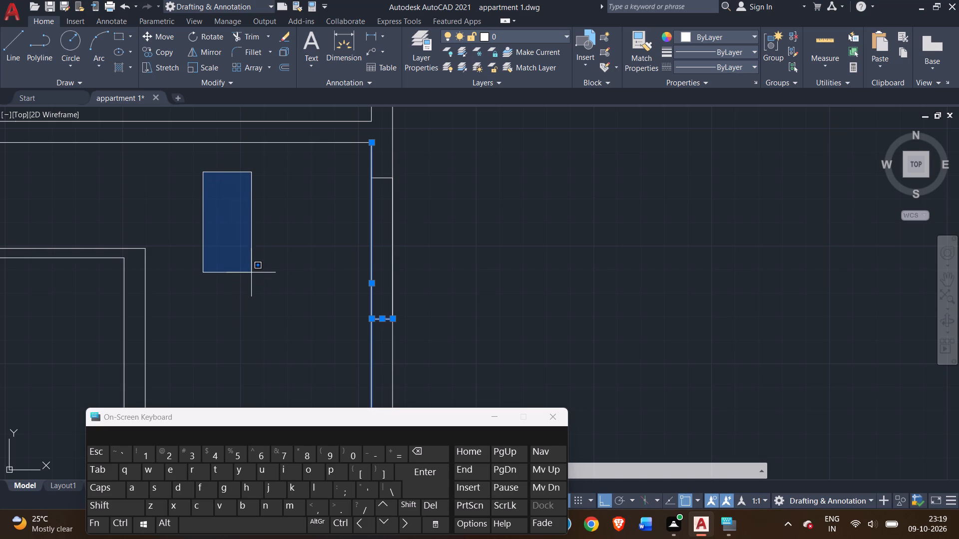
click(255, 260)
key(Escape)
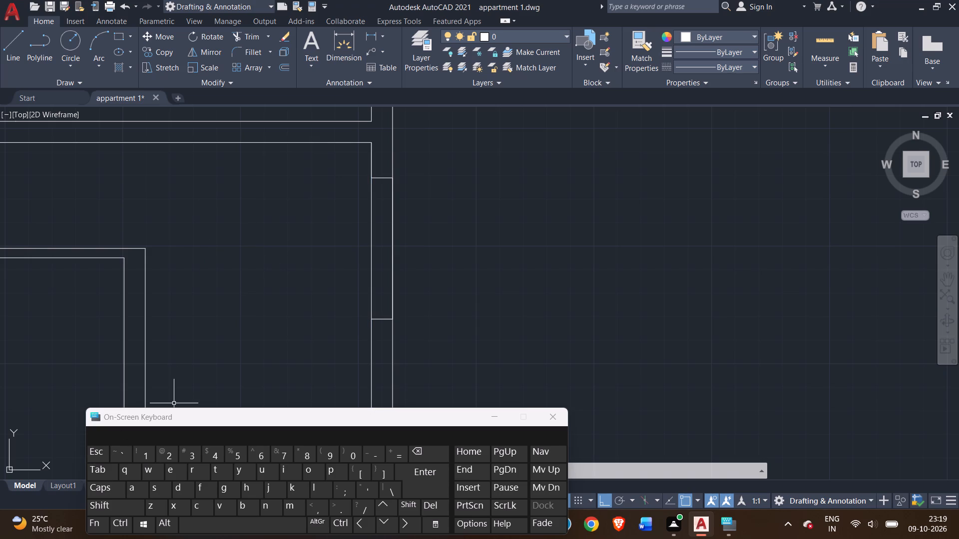
Draw a centerline between the midpoints of the two jambs of the lower 5' right-wall window.
click(19, 57)
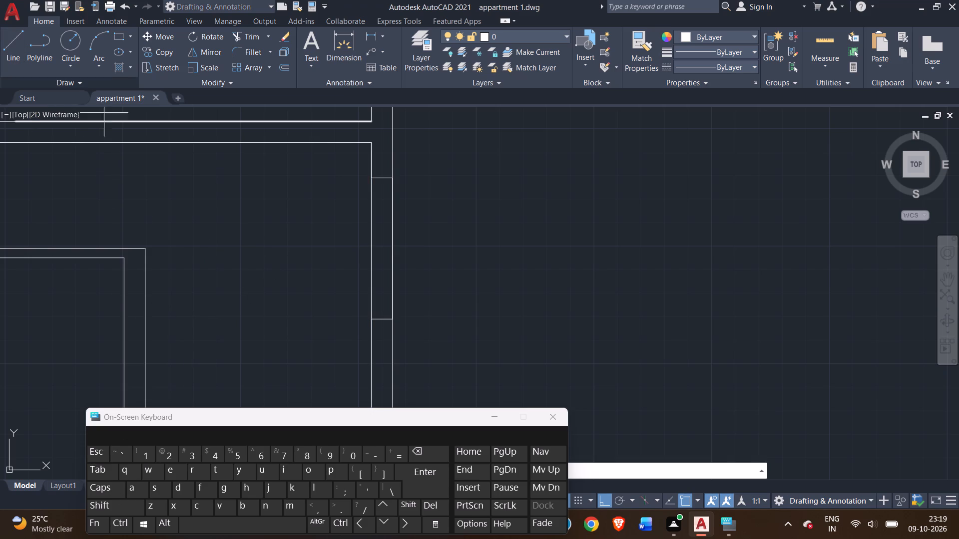
click(382, 178)
click(382, 320)
right_click(386, 310)
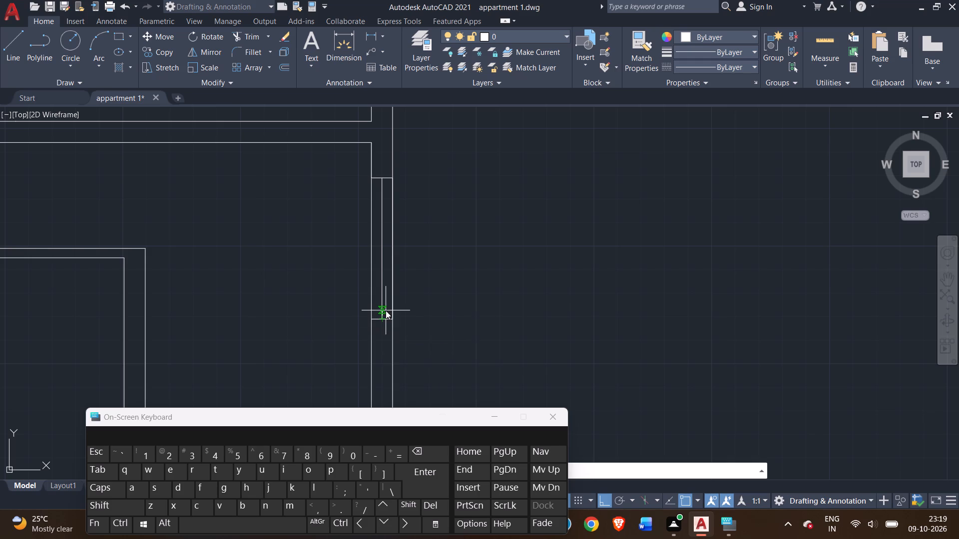
click(414, 319)
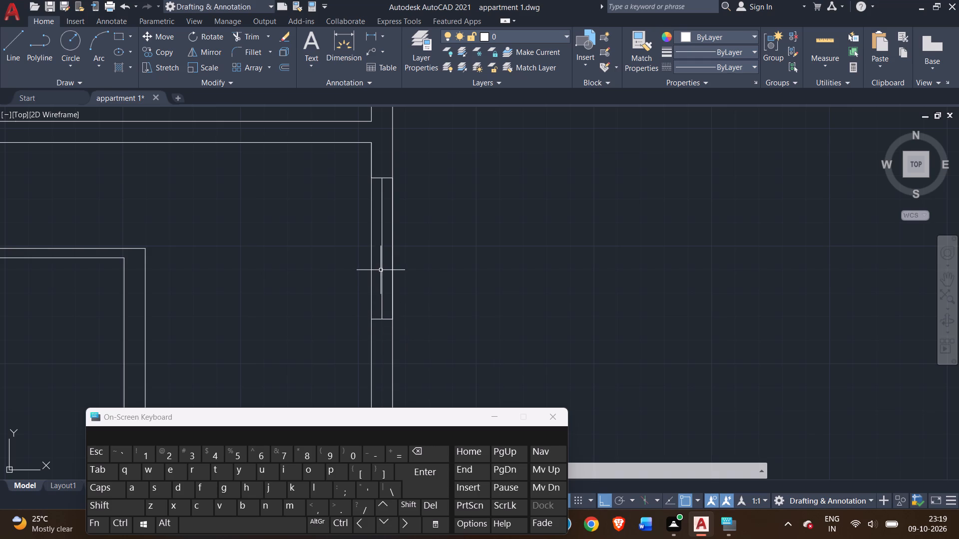
Offset the lower 5' window's centerline by 1" toward the right wall's inner face.
click(383, 266)
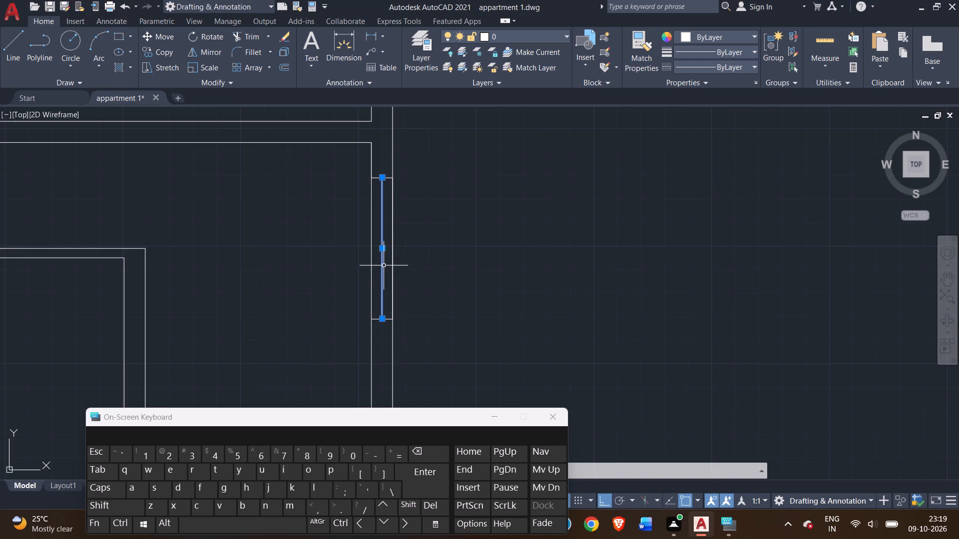
key(o)
text(ff)
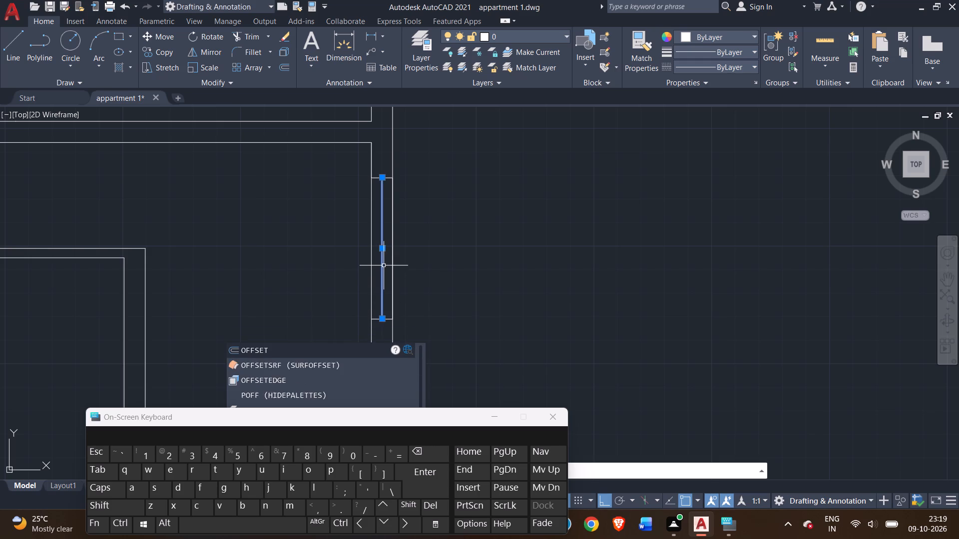
key(Return)
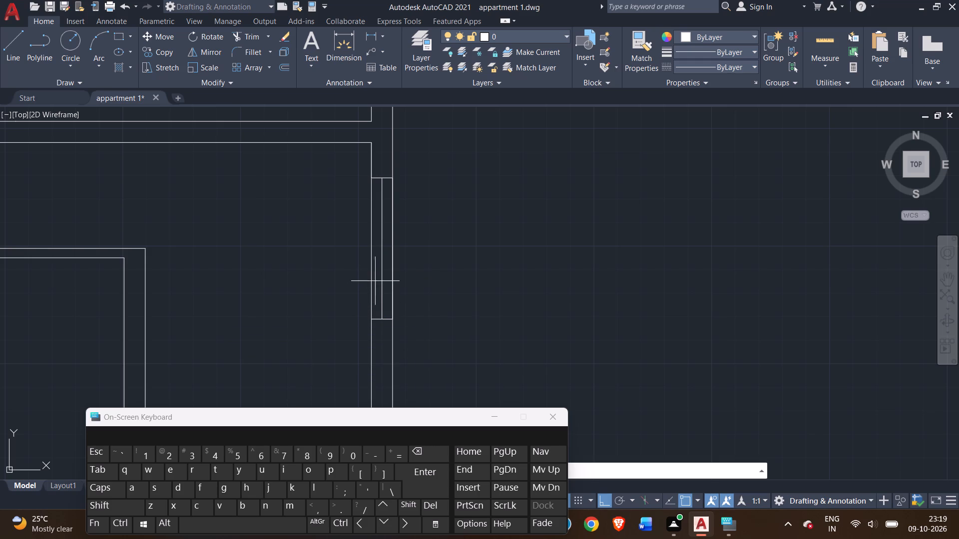
key(1)
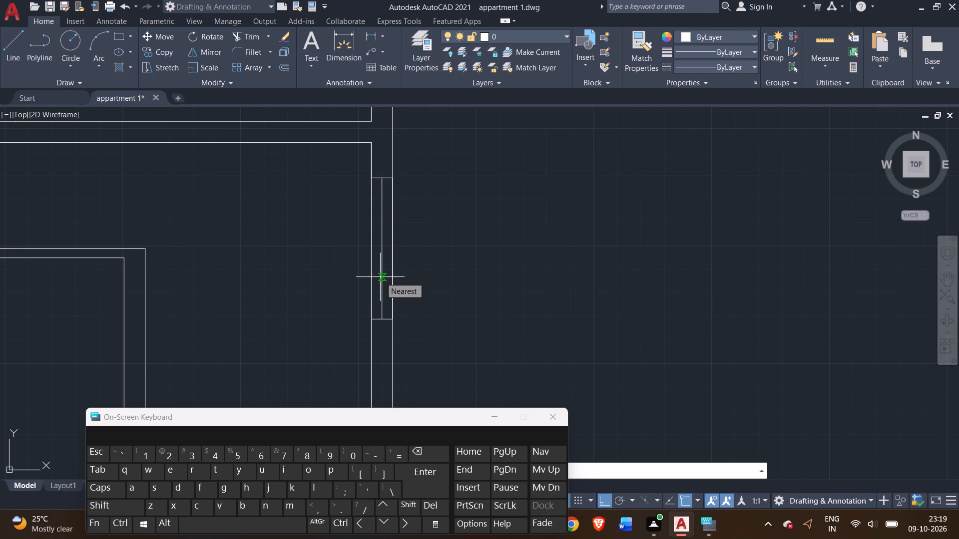
key(shift+quotedbl)
key(Return)
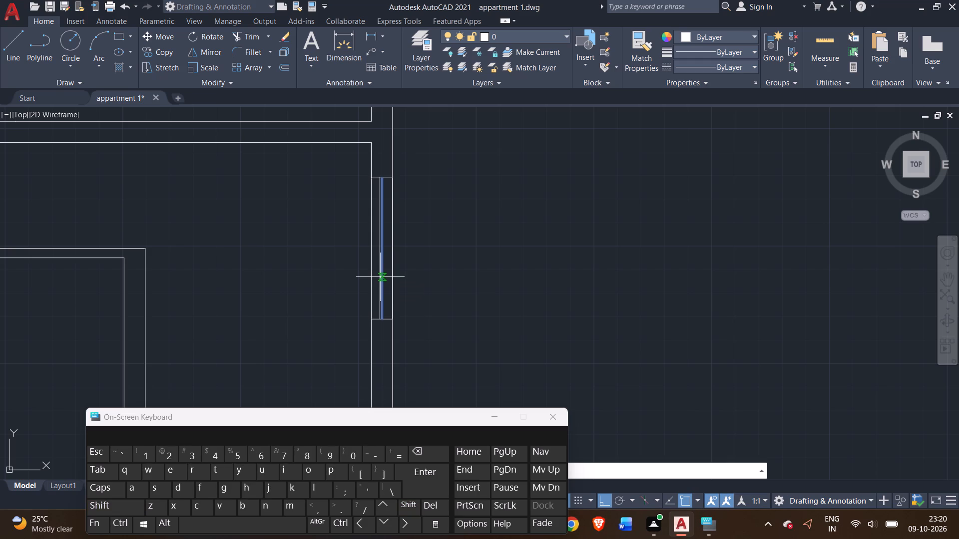
scroll(369, 283, up, 3)
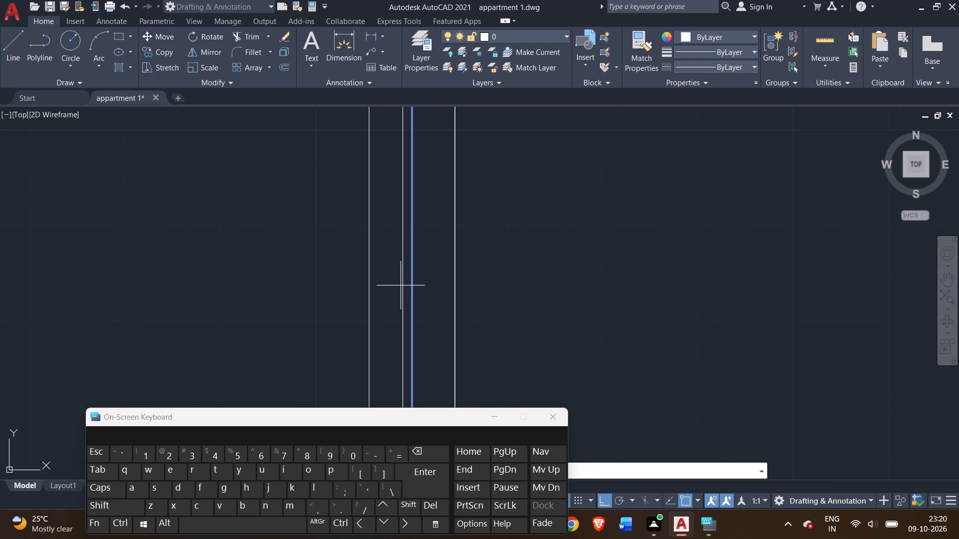
click(401, 285)
Outline a 4' wide window across the central plan's bottom wall, a short distance left of its bottom-right inner corner.
scroll(414, 287, down, 9)
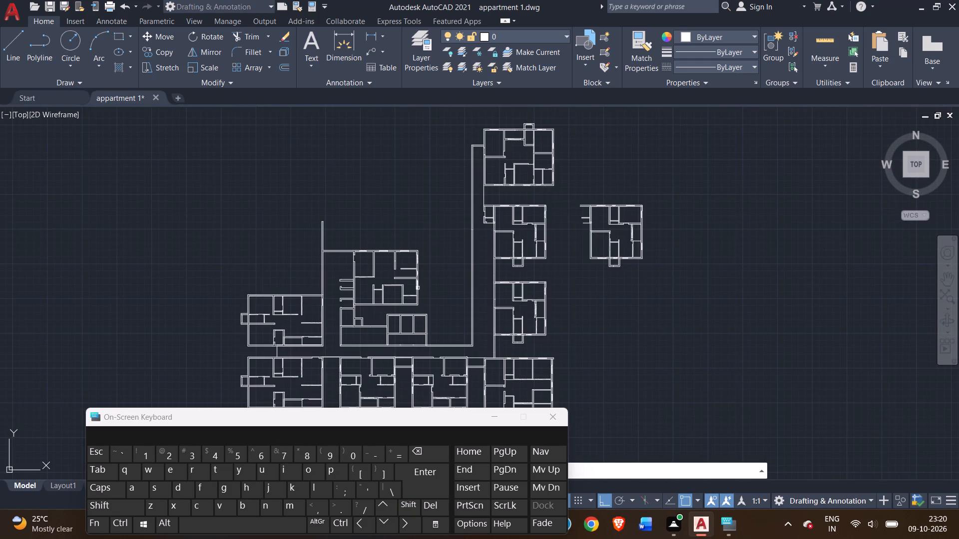
middle_drag(437, 278, 439, 261)
scroll(402, 288, up, 3)
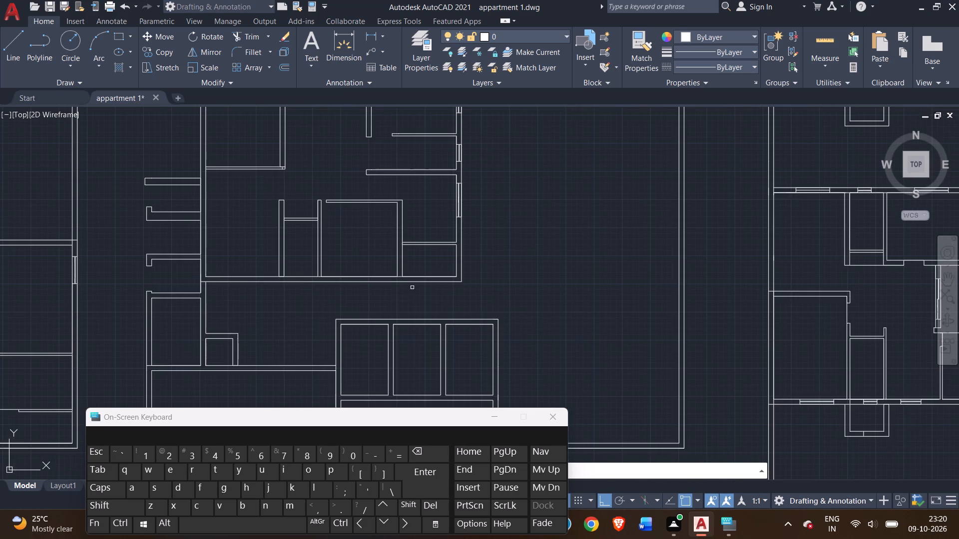
middle_drag(539, 258, 554, 301)
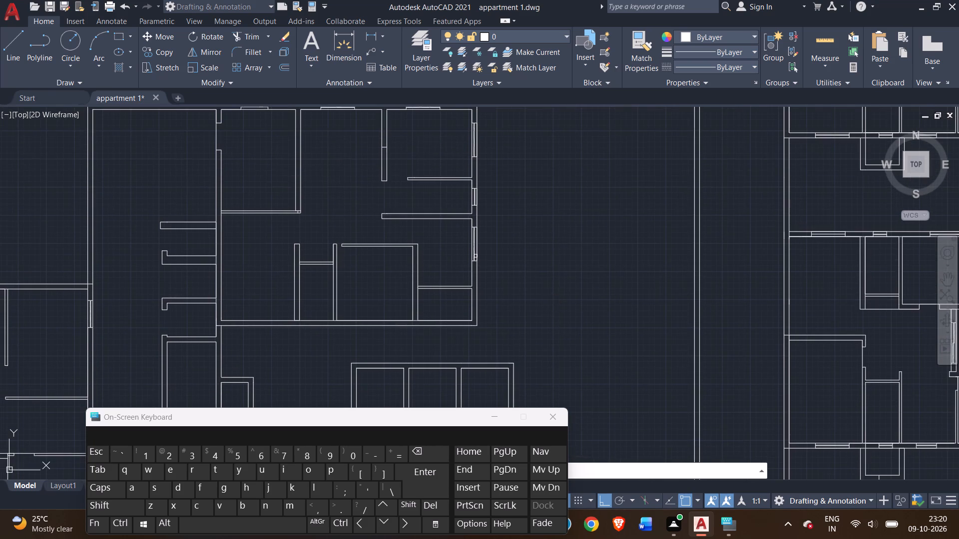
click(20, 60)
scroll(438, 338, up, 2)
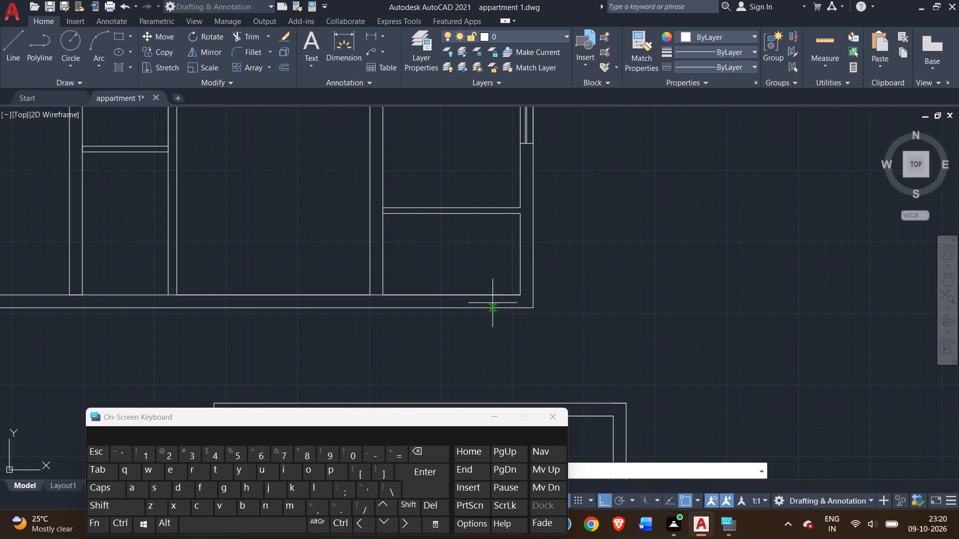
click(518, 295)
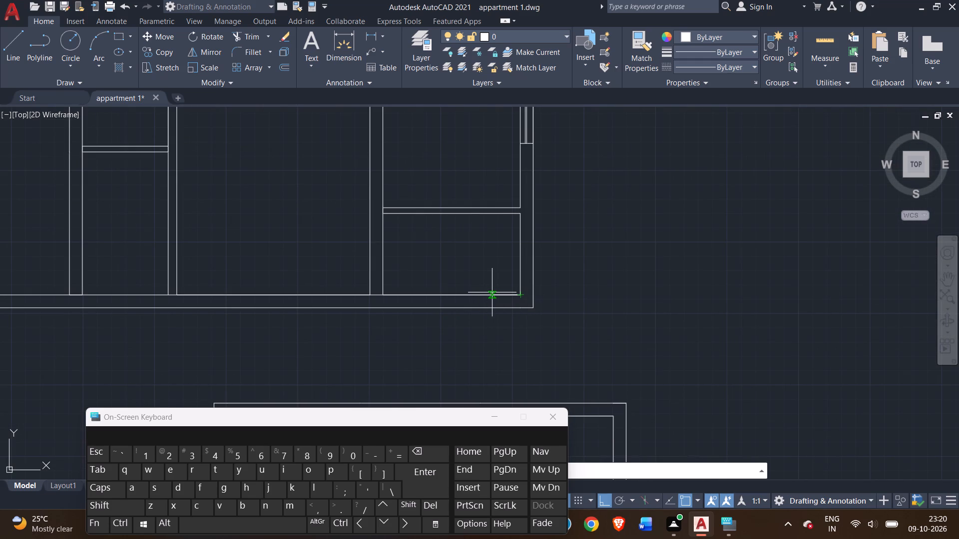
click(492, 296)
click(492, 313)
text(4')
key(Return)
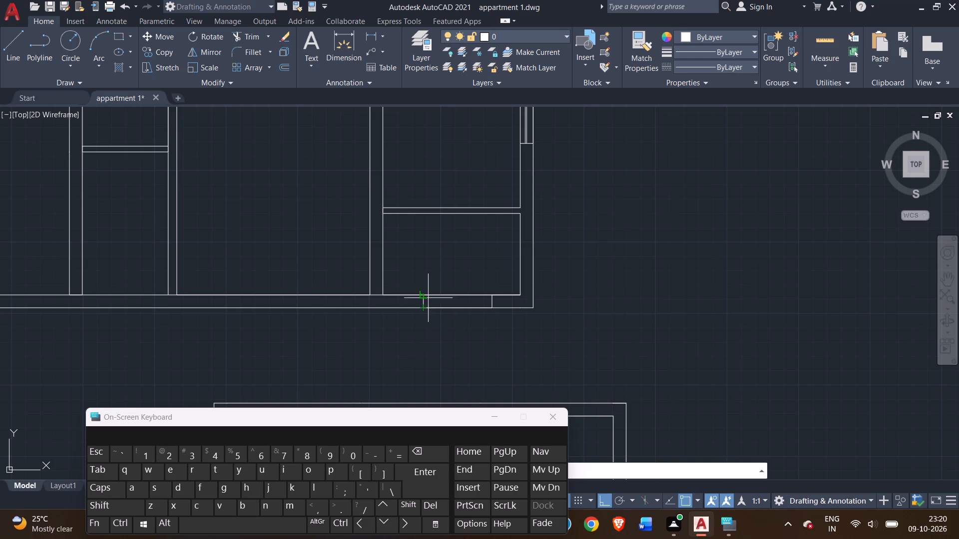
click(425, 295)
right_click(425, 291)
click(448, 300)
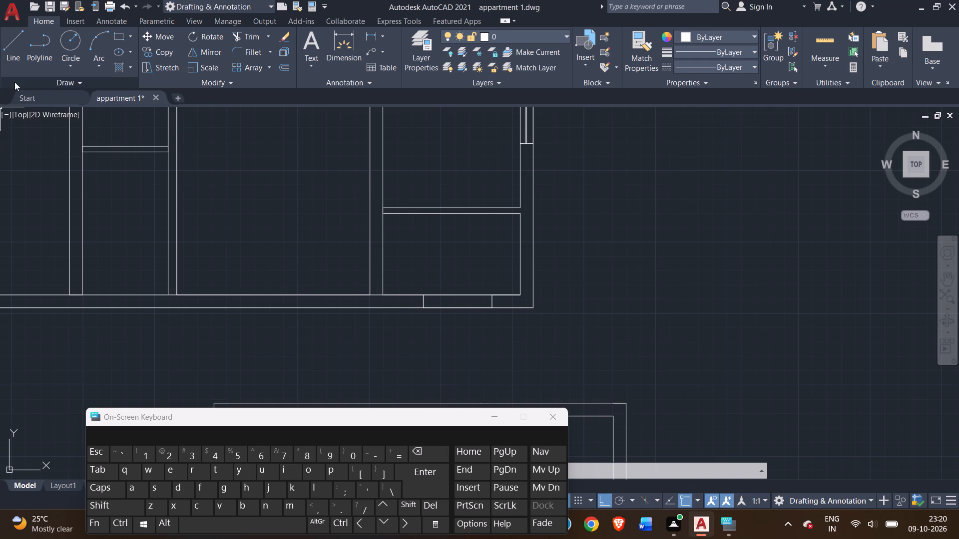
Draw a centerline between the midpoints of the two jambs of the 4' bottom-wall window.
click(19, 50)
scroll(415, 293, up, 2)
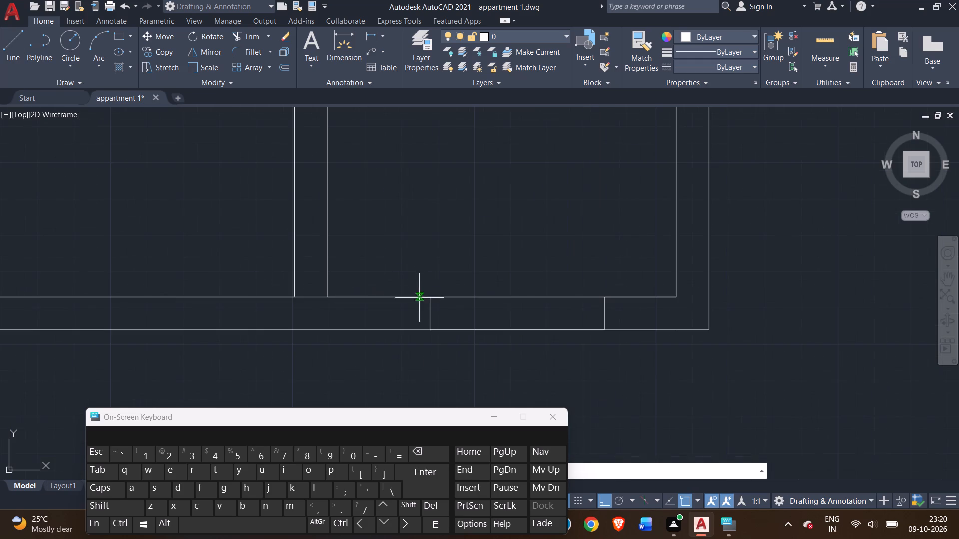
click(431, 310)
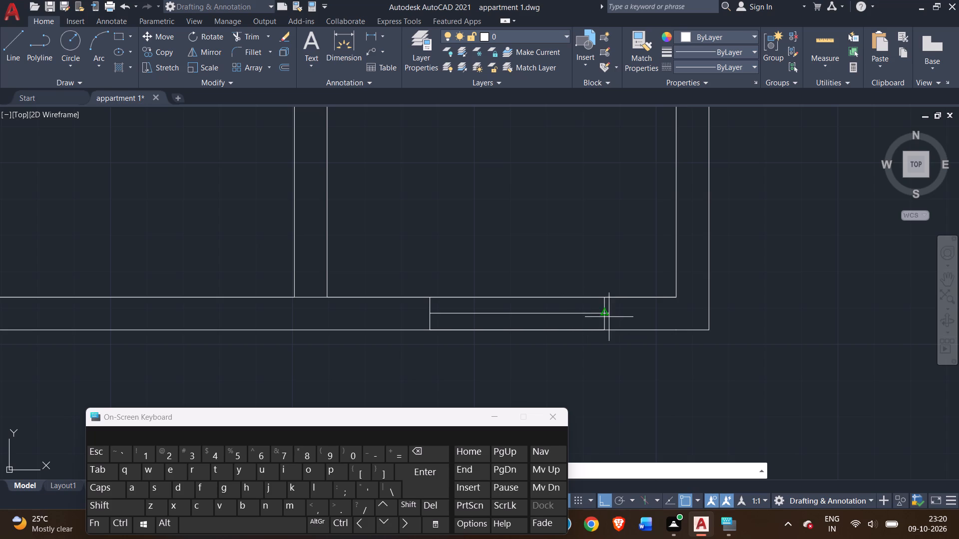
click(606, 310)
right_click(605, 310)
click(623, 317)
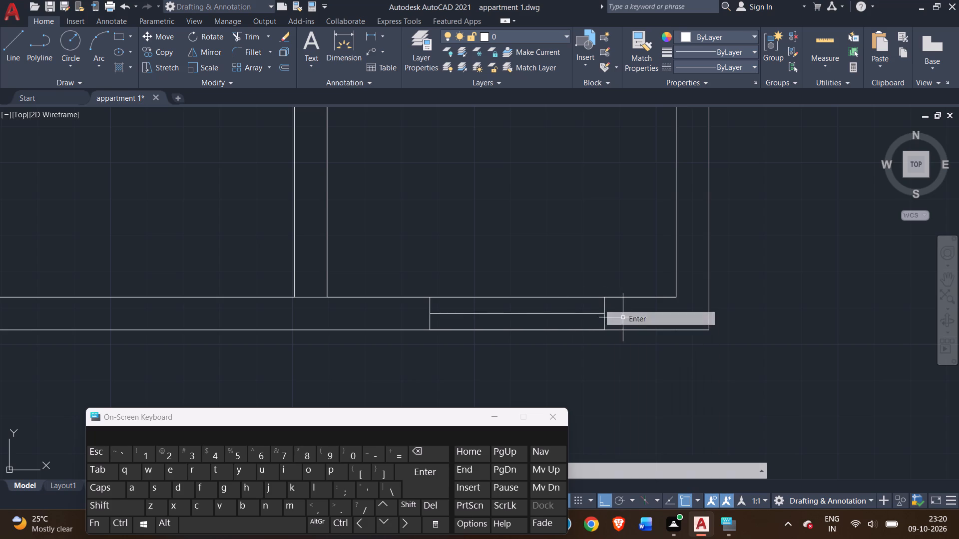
Offset the 4' window's centerline by 1" toward the bottom wall's inner face.
click(547, 312)
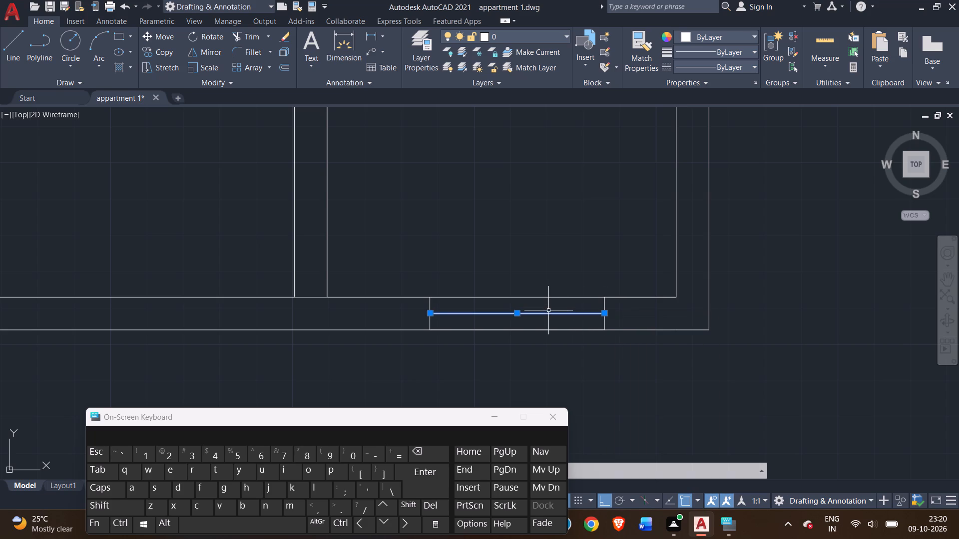
text(off)
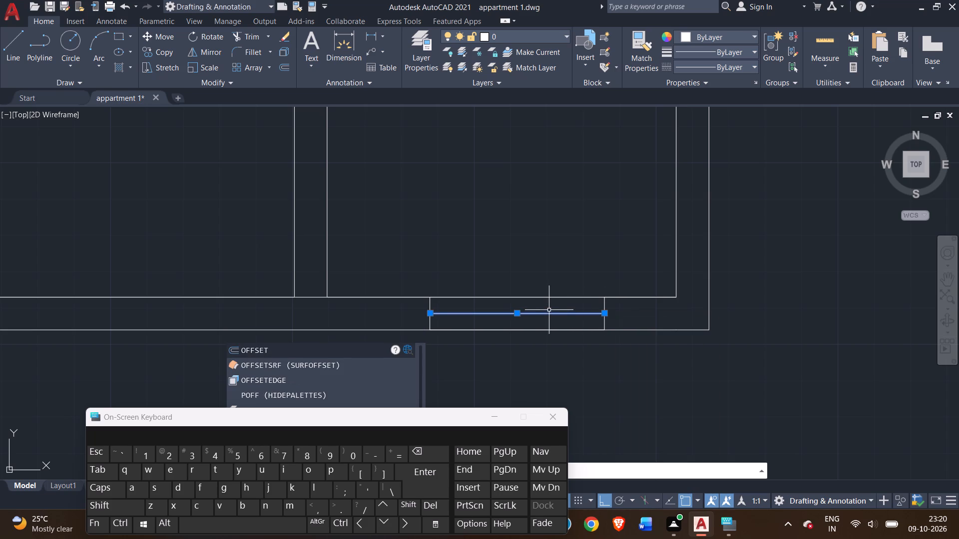
key(Return)
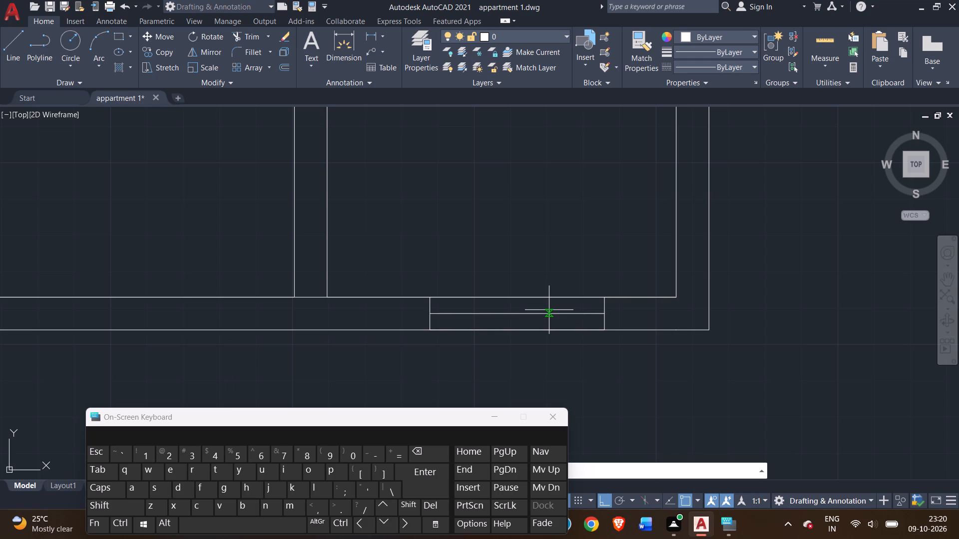
key(1)
key(shift+quotedbl)
key(Return)
scroll(547, 304, up, 2)
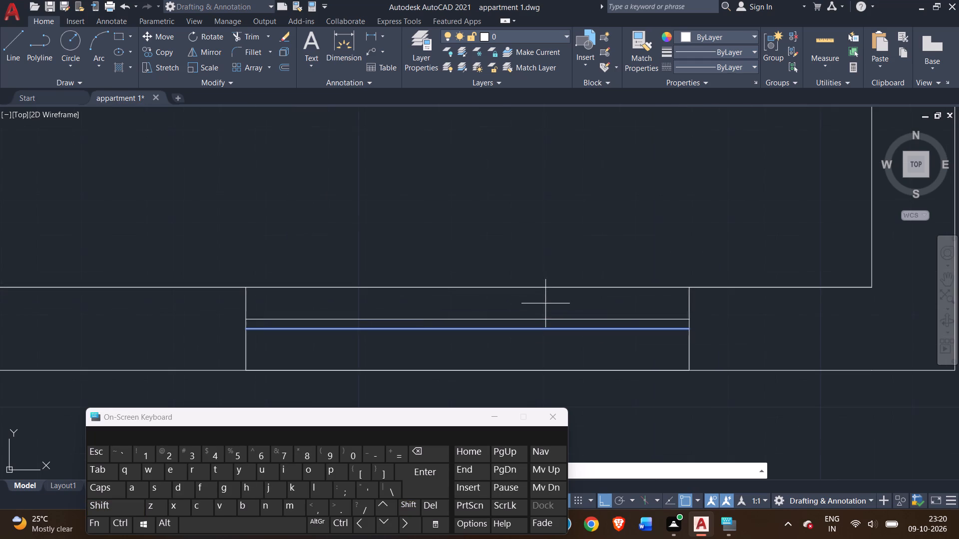
click(543, 304)
Outline a 5' wide window across the bottom wall of the room adjoining the bottom-right corner room, starting left of their shared partition.
scroll(543, 318, down, 6)
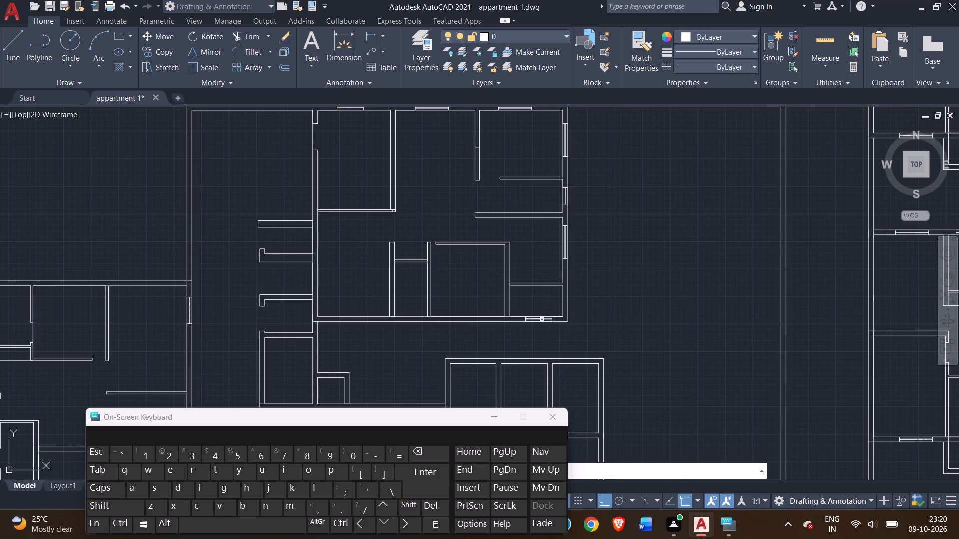
double_click(7, 52)
scroll(498, 335, up, 2)
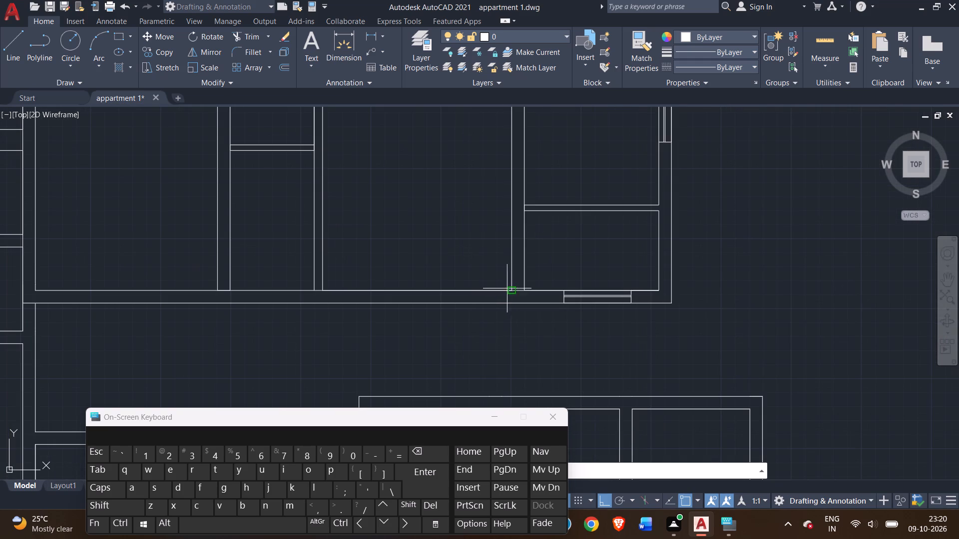
click(509, 290)
click(460, 289)
click(463, 305)
text(5')
key(Return)
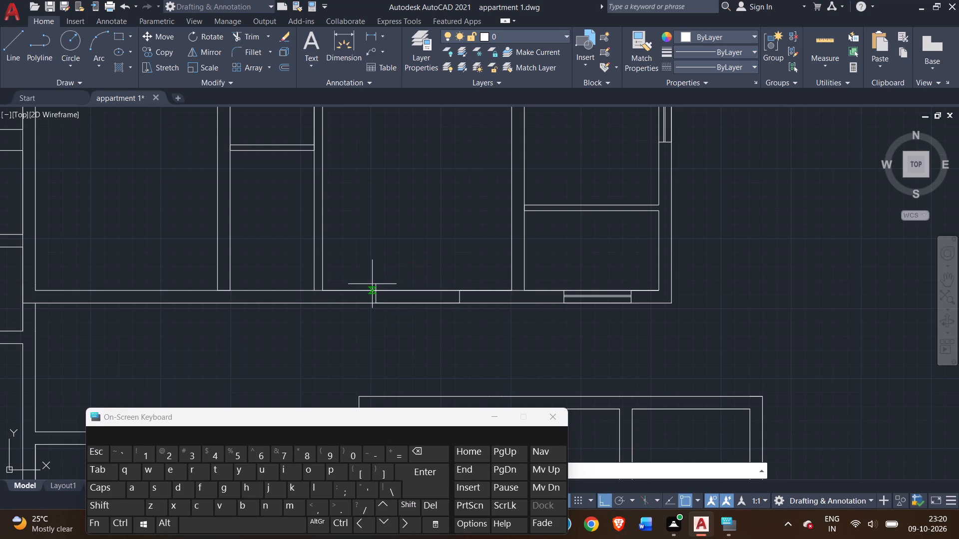
scroll(372, 284, up, 2)
click(379, 299)
right_click(385, 267)
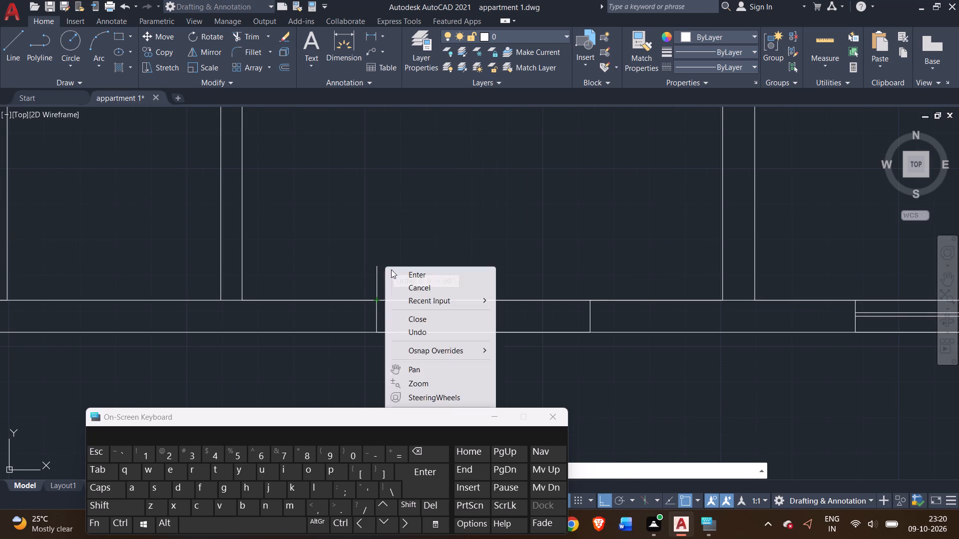
click(404, 273)
Draw a centerline between the midpoints of the two jambs of the 5' bottom-wall window.
click(8, 47)
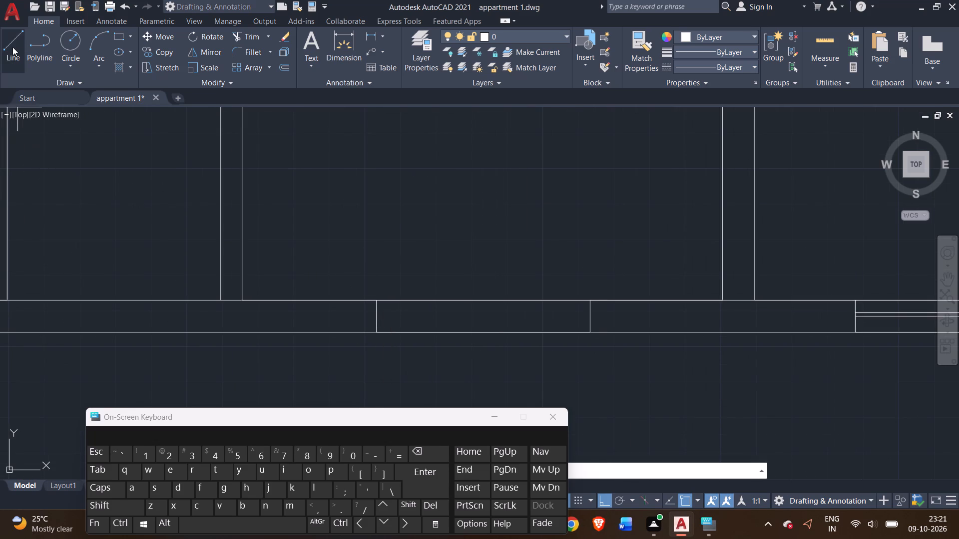
click(377, 318)
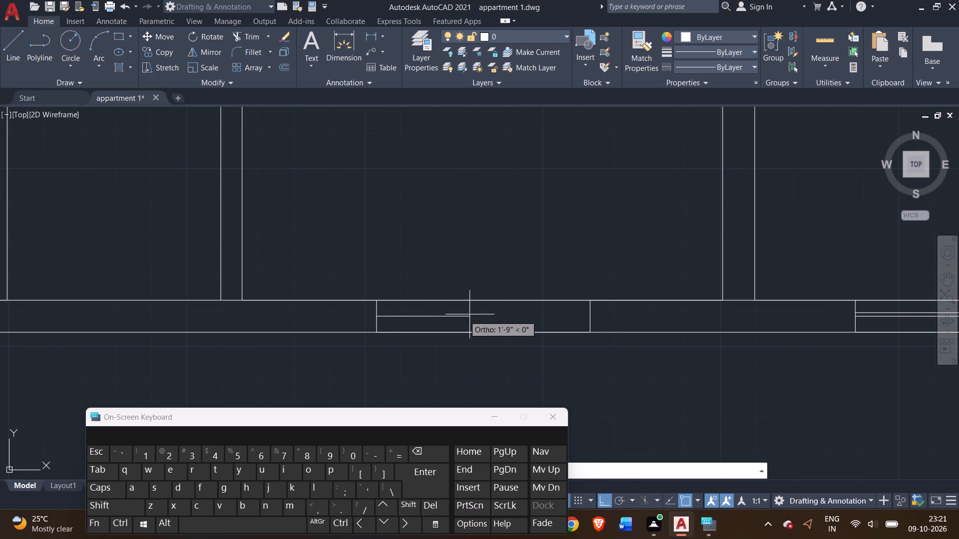
click(590, 317)
right_click(587, 318)
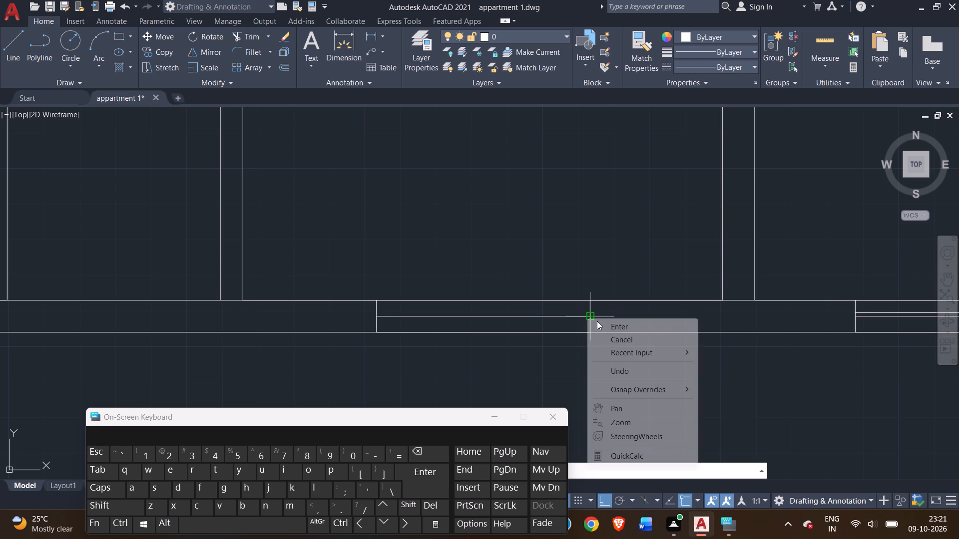
click(609, 327)
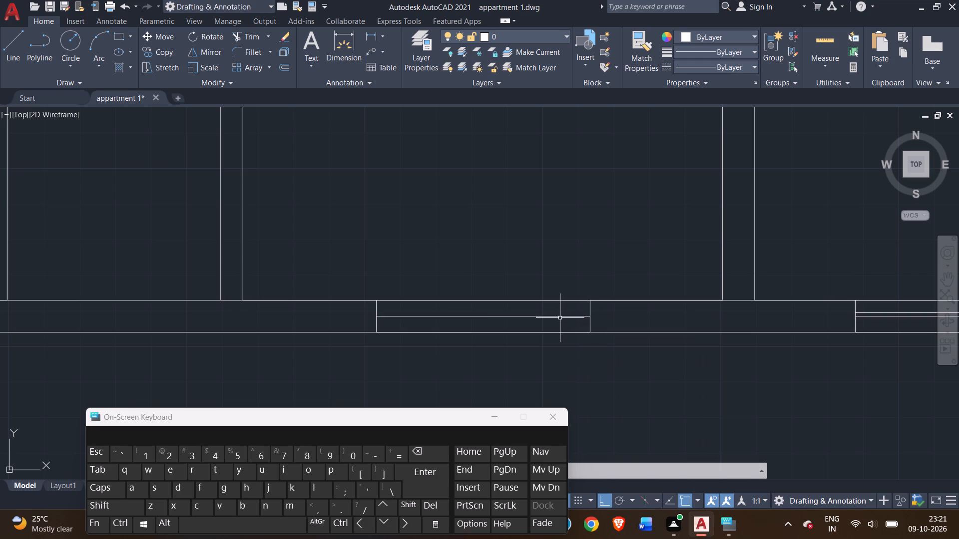
Offset the 5' bottom-wall window's centerline by 1" toward the wall's inner face.
click(560, 318)
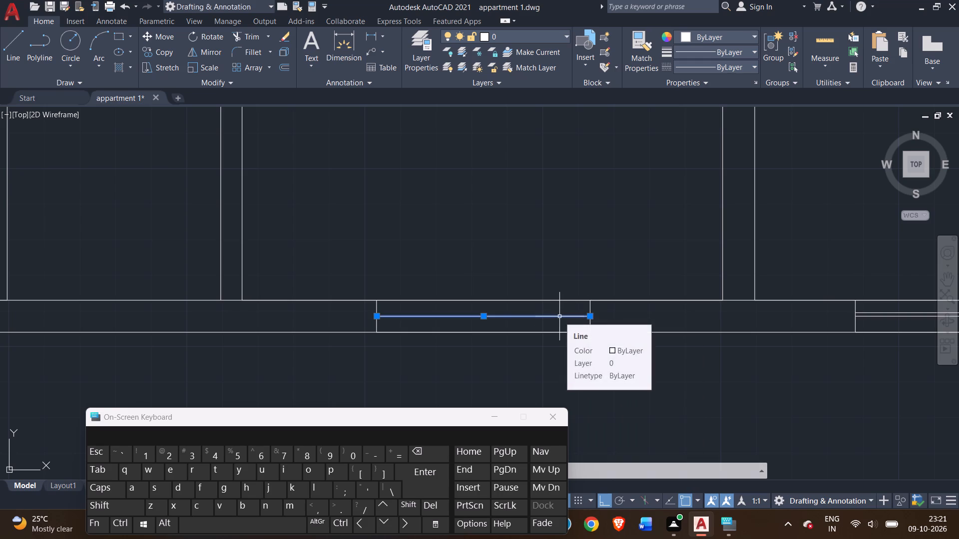
text(off)
key(Return)
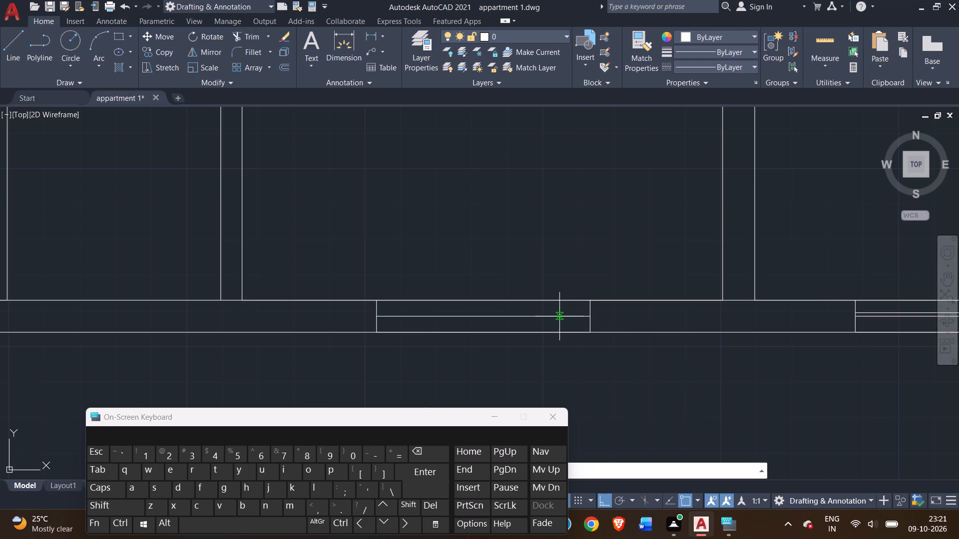
key(1)
key(shift+quotedbl)
key(Return)
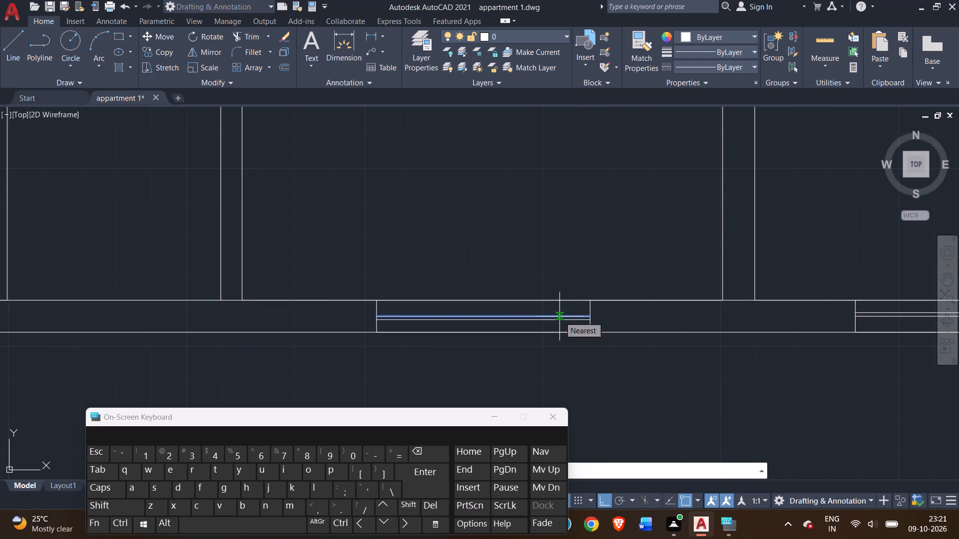
click(548, 309)
Outline a 2.5' wide window across the bottom wall of the narrow room adjoining the 5' window's room, starting left of their shared partition.
scroll(512, 351, down, 1)
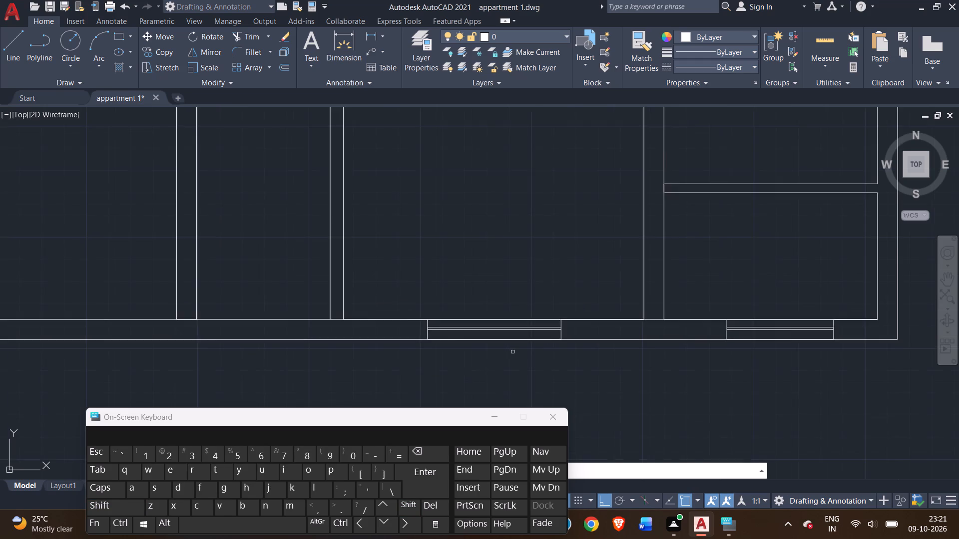
scroll(513, 352, down, 2)
double_click(20, 60)
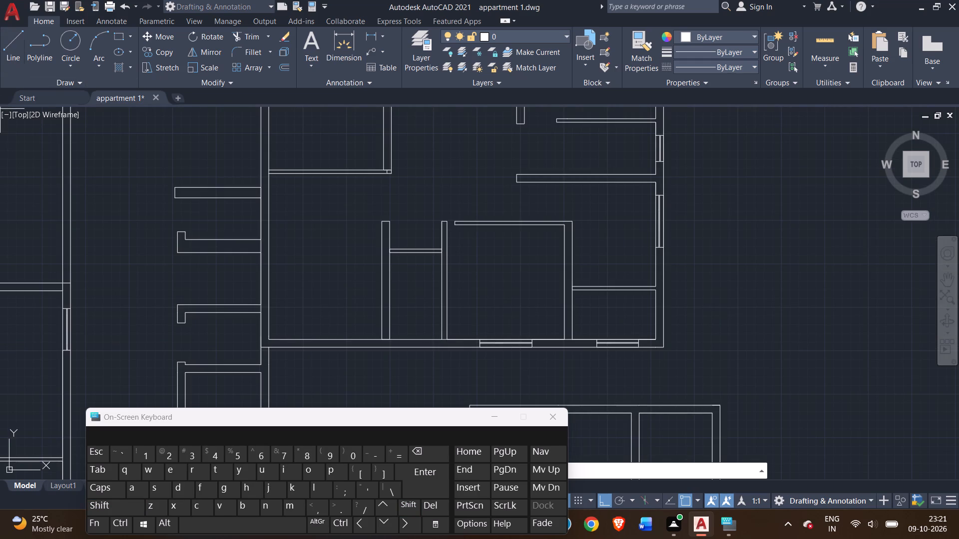
scroll(403, 339, up, 1)
scroll(460, 343, up, 3)
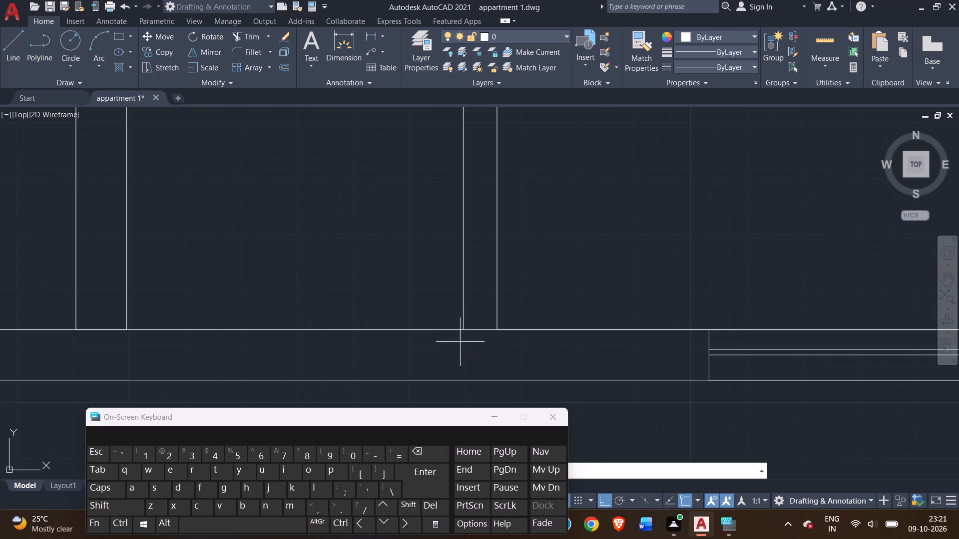
click(464, 330)
scroll(377, 335, down, 2)
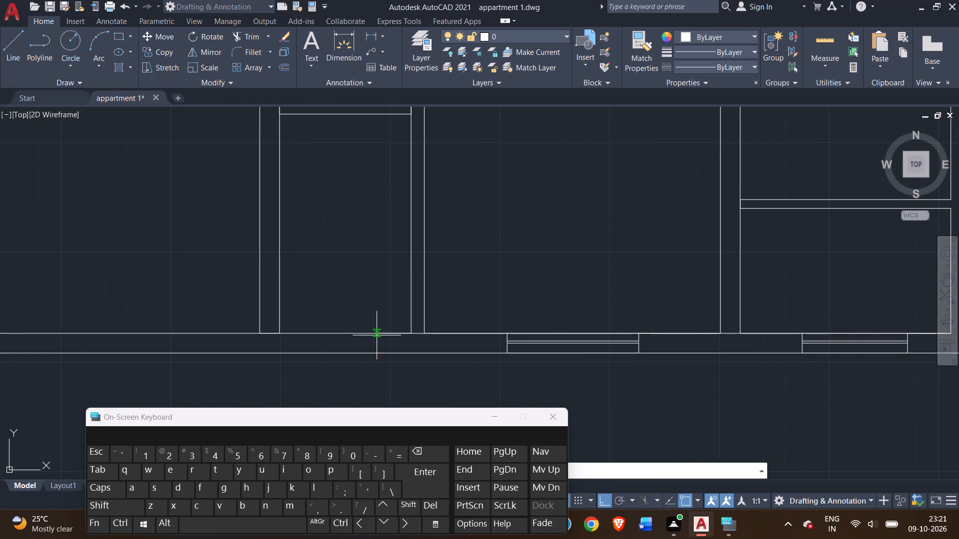
double_click(383, 333)
click(382, 356)
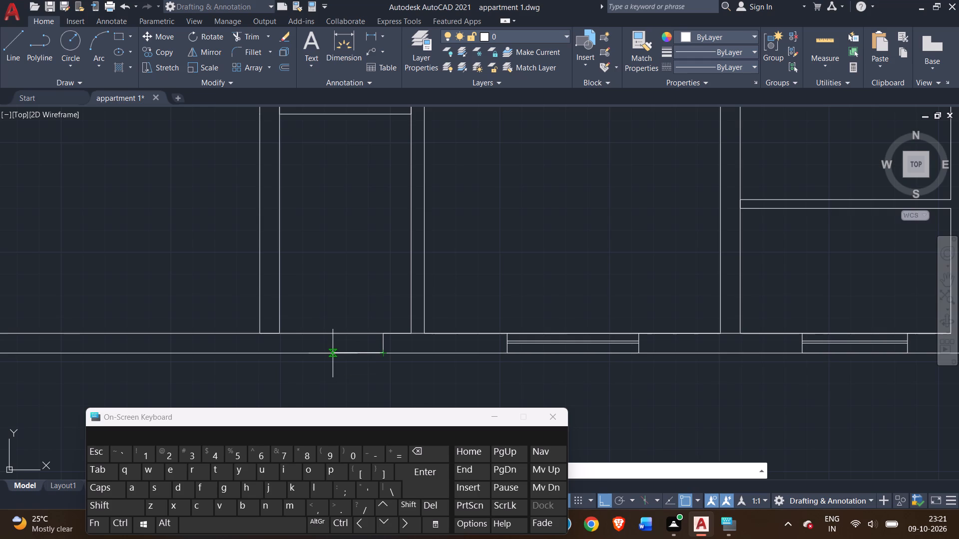
key(2)
text(.5)
key(apostrophe)
key(Return)
scroll(306, 322, up, 2)
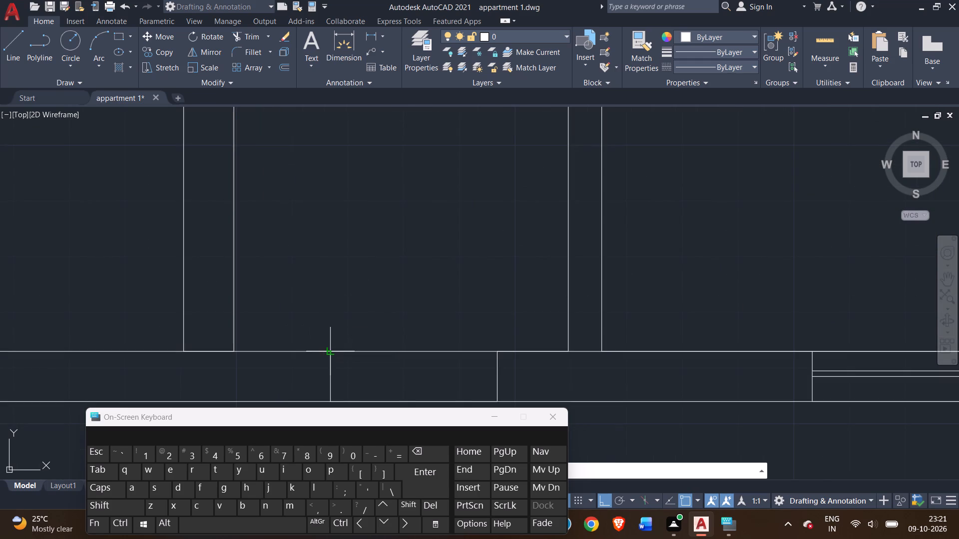
click(329, 350)
right_click(332, 340)
click(359, 347)
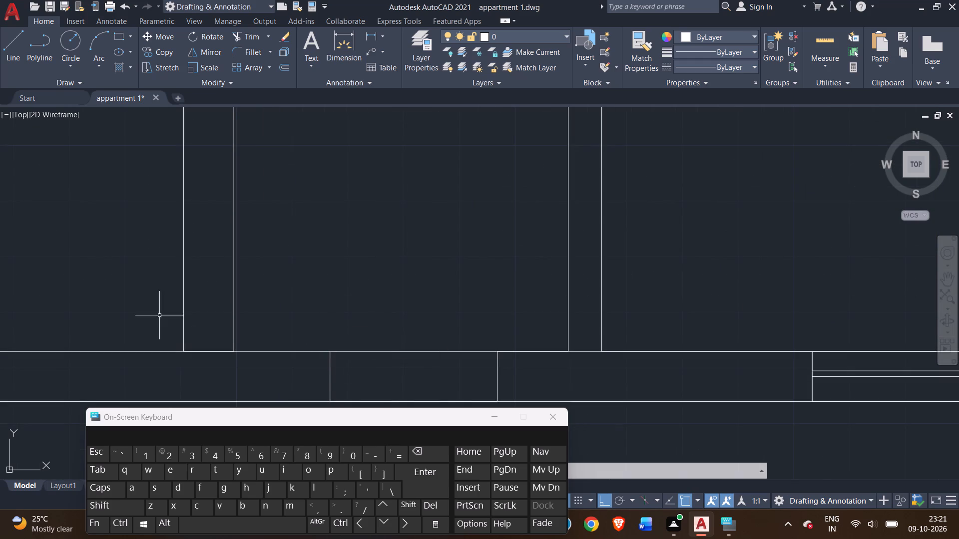
Draw a centerline between the midpoints of the two jambs of the 2.5' bottom-wall window.
click(13, 37)
scroll(312, 294, down, 1)
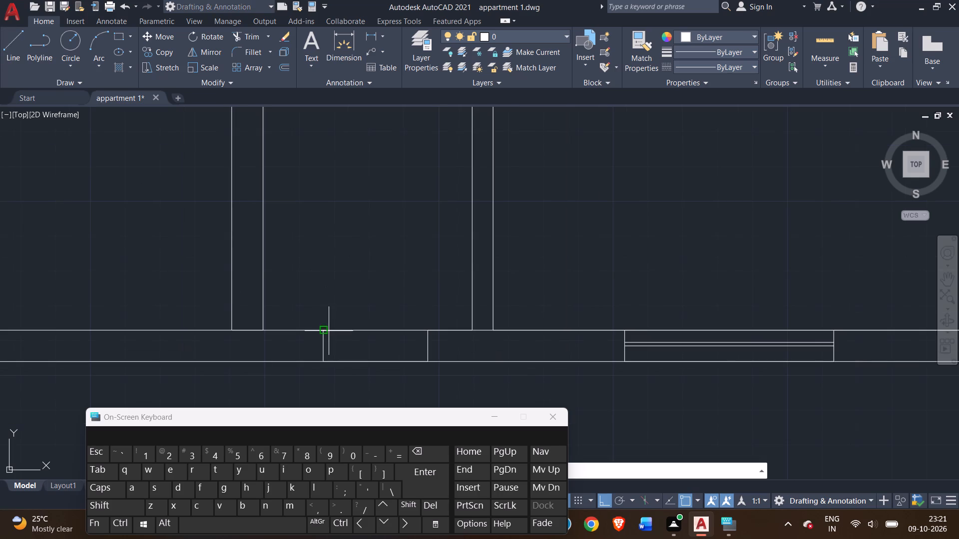
click(323, 344)
click(430, 342)
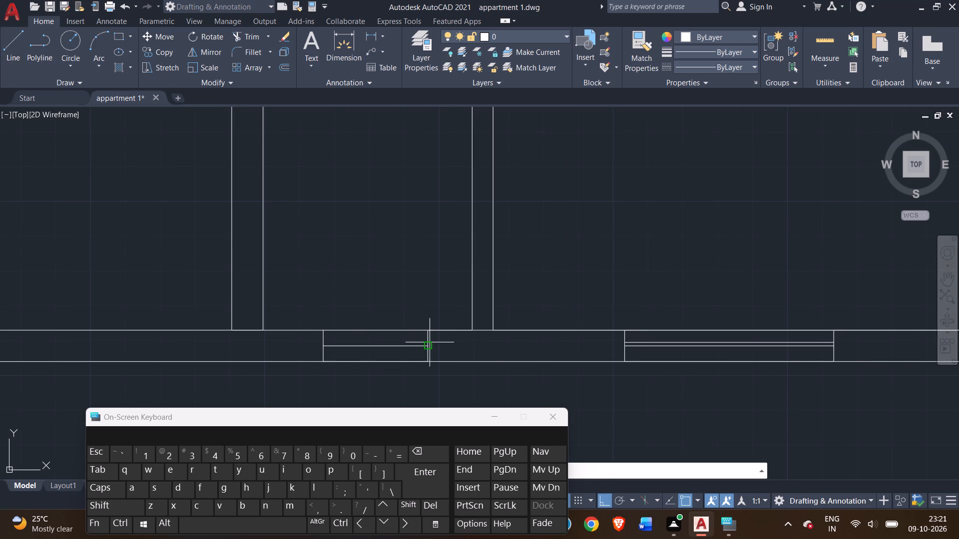
right_click(427, 338)
click(452, 342)
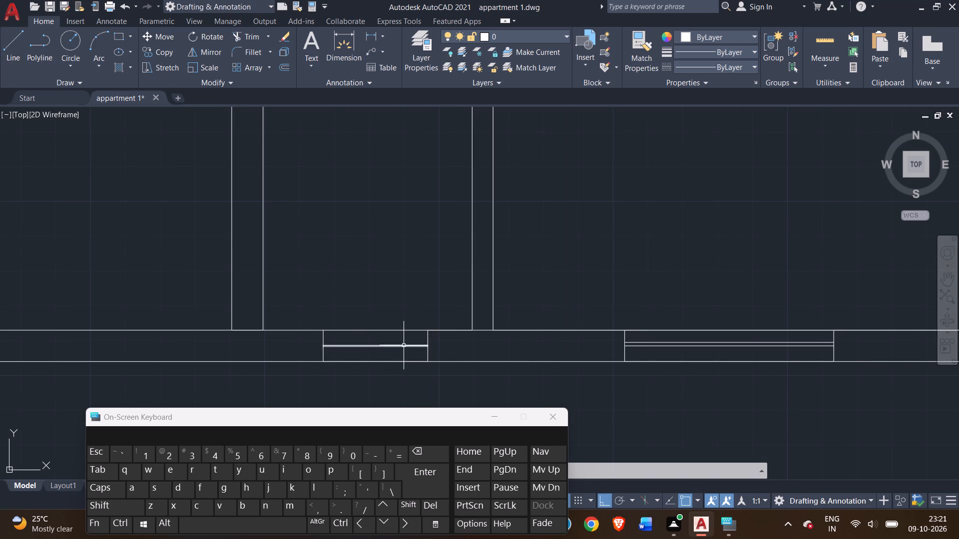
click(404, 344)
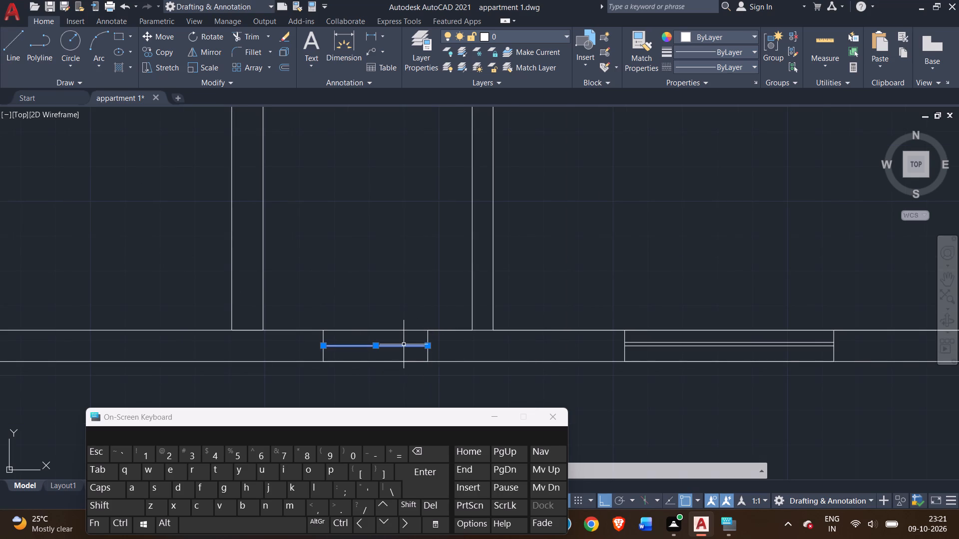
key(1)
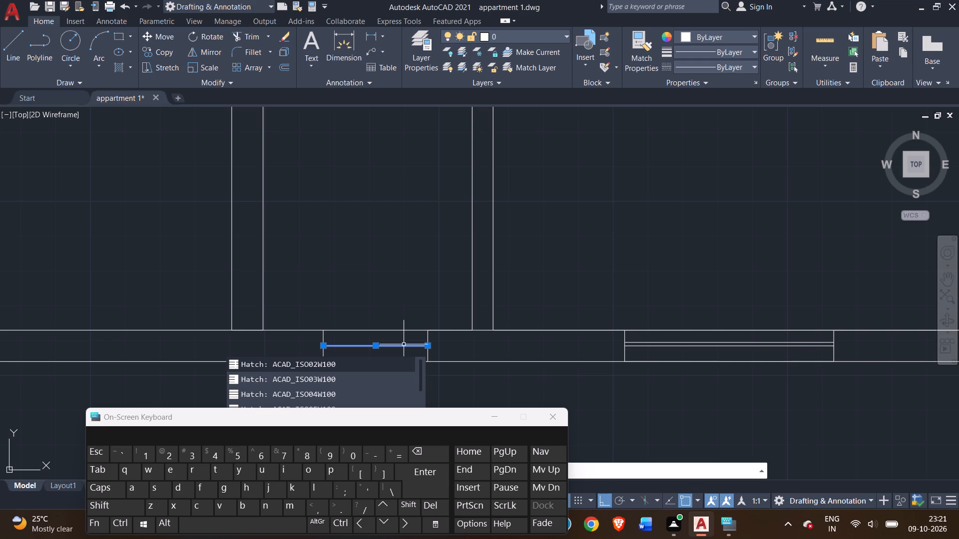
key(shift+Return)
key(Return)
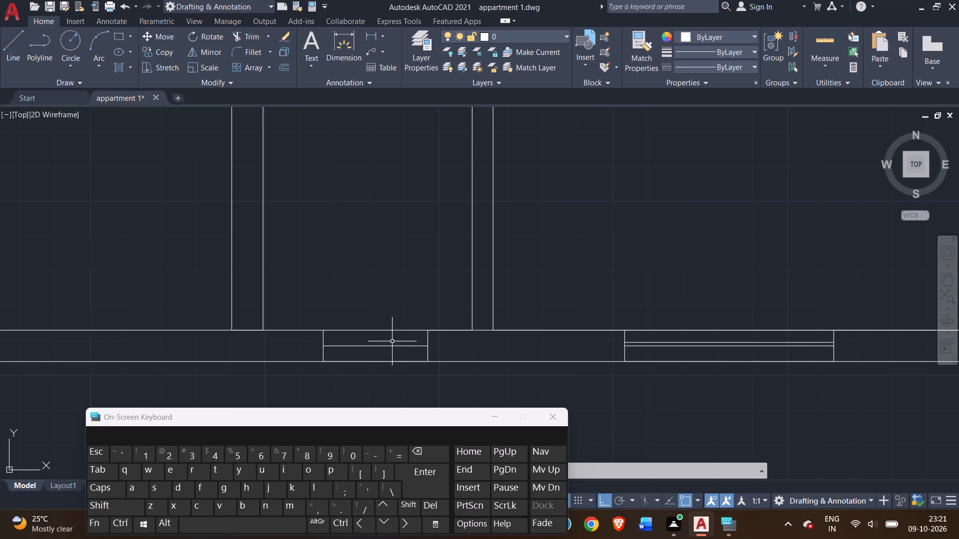
Offset the 2.5' bottom-wall window's centerline by 1" toward the wall's inner face.
scroll(392, 341, up, 2)
scroll(392, 341, down, 1)
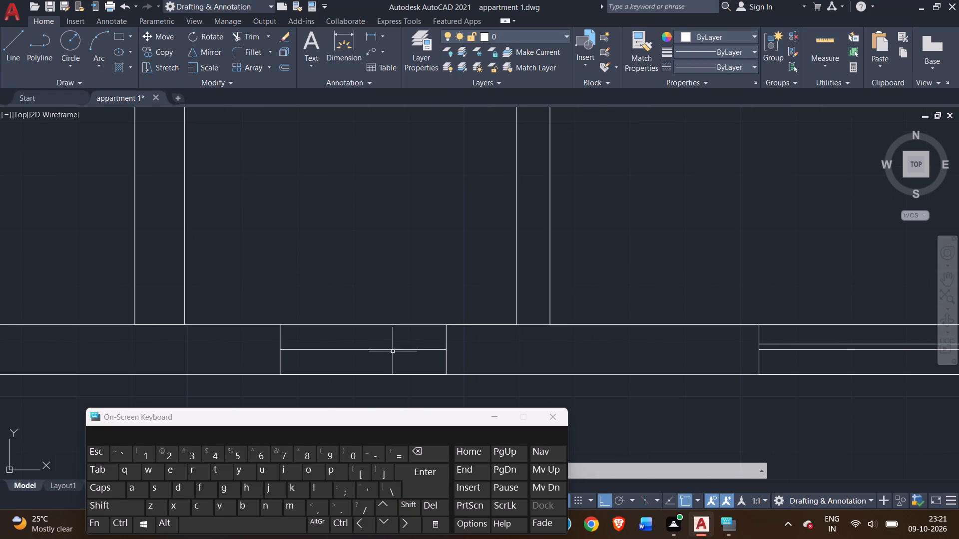
double_click(398, 349)
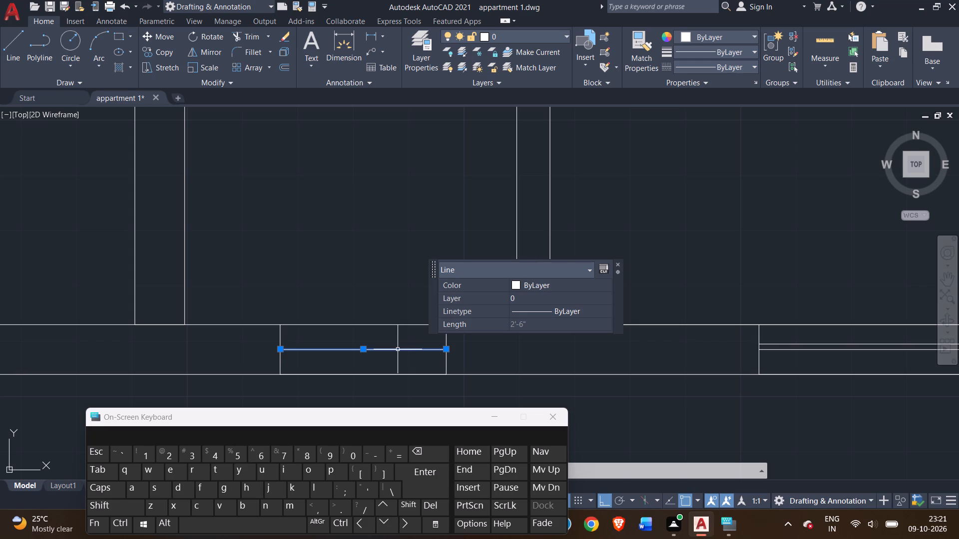
text(off)
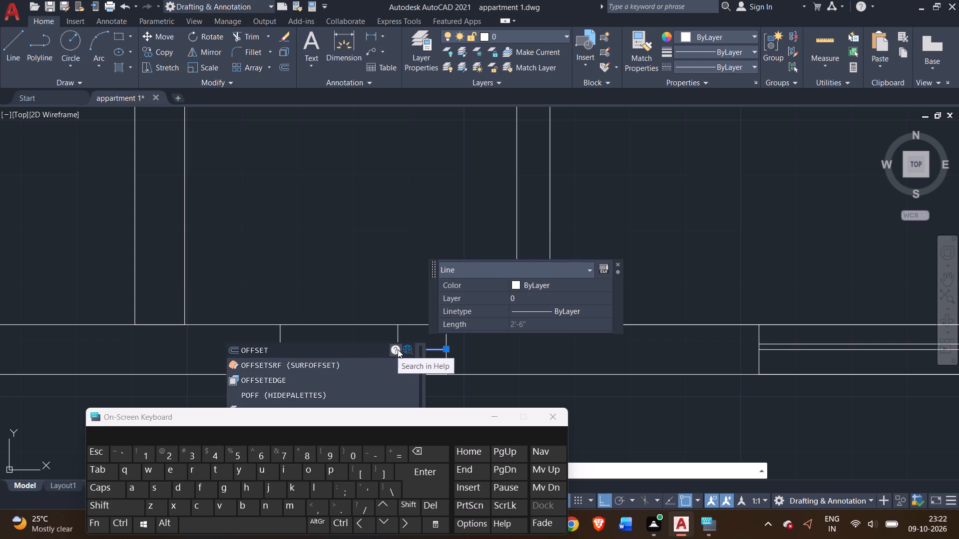
key(Return)
key(1)
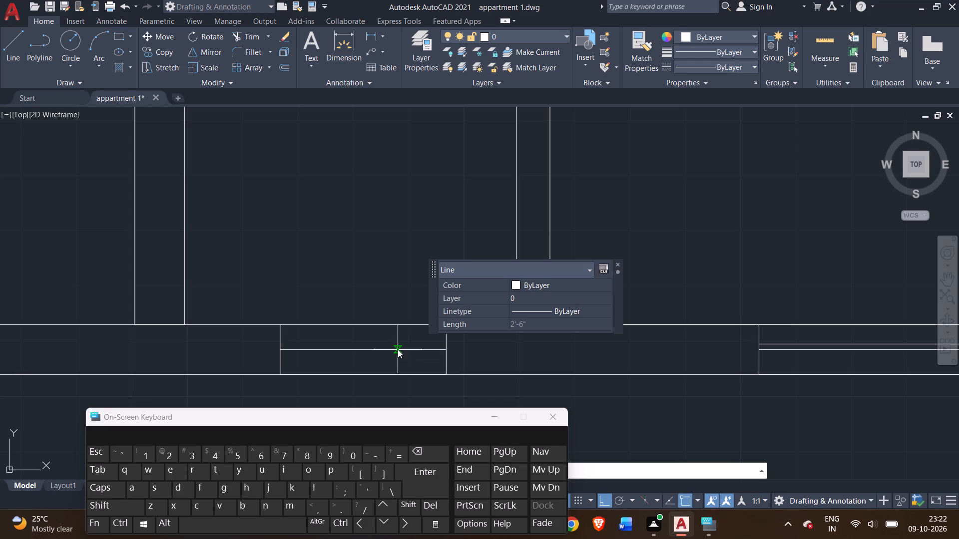
key(shift+quotedbl)
key(Return)
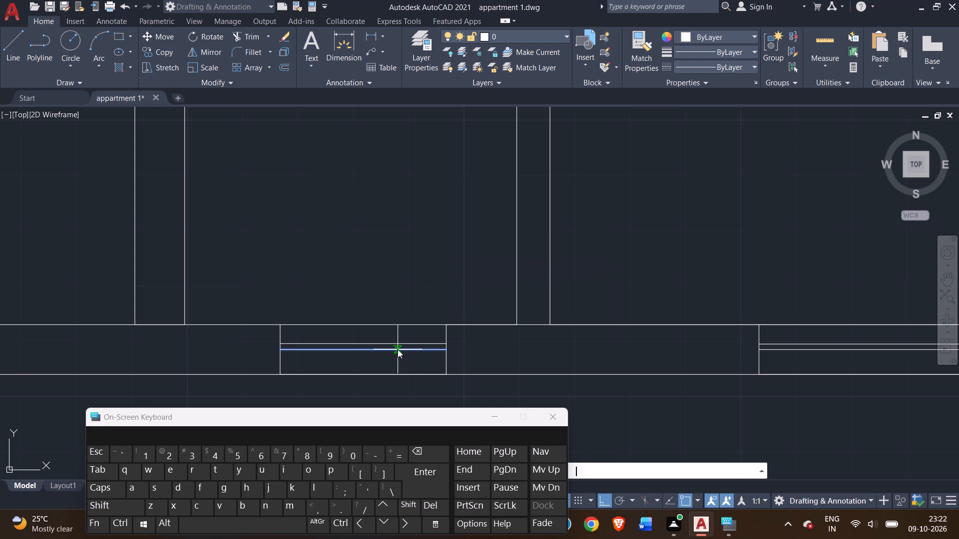
scroll(385, 342, up, 1)
click(384, 342)
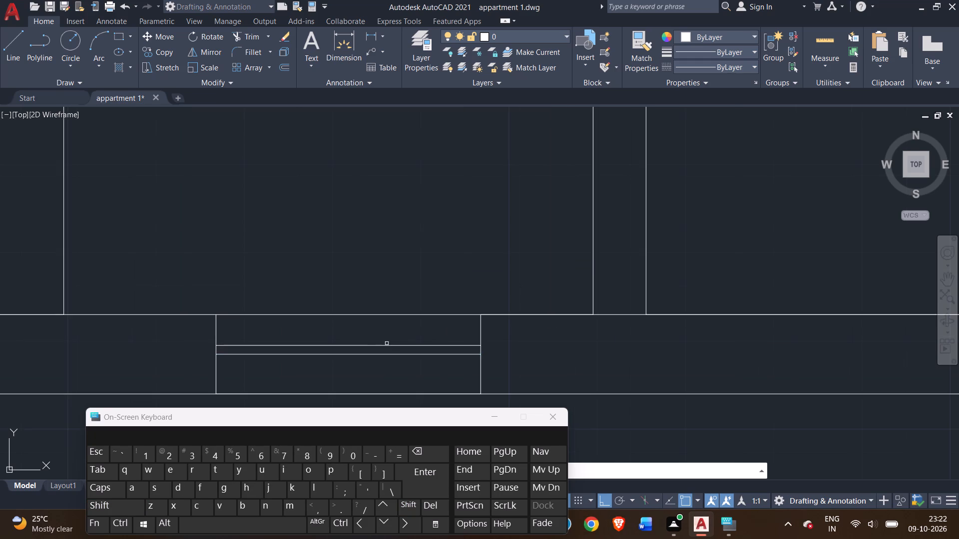
Outline a 5' wide window across the bottom wall of the bottom-left room, starting left of its partition with the narrow room.
scroll(388, 343, down, 6)
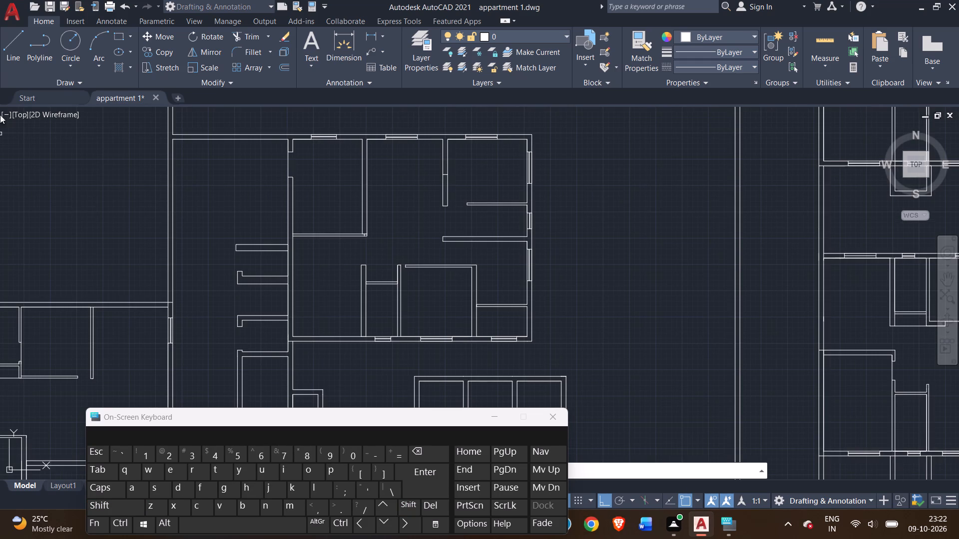
click(19, 45)
scroll(359, 347, up, 2)
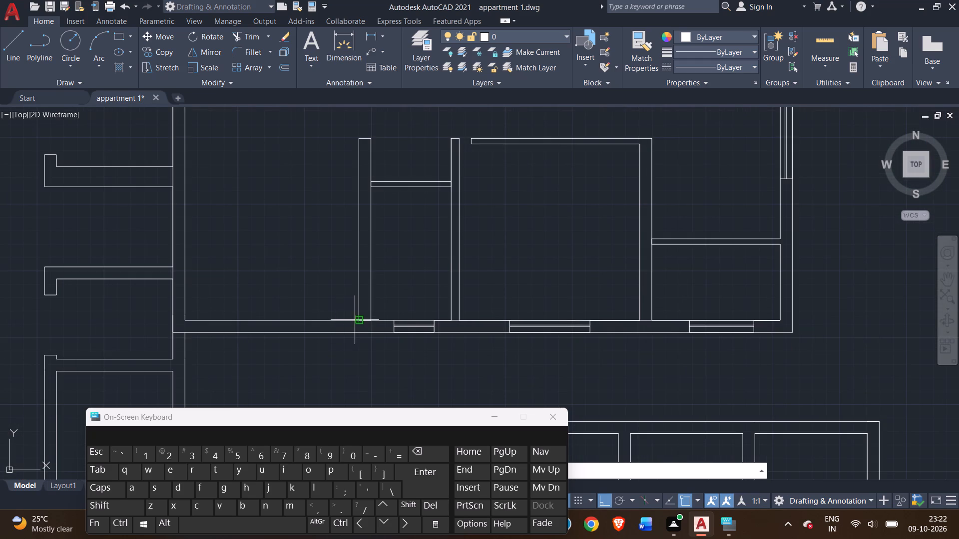
click(356, 319)
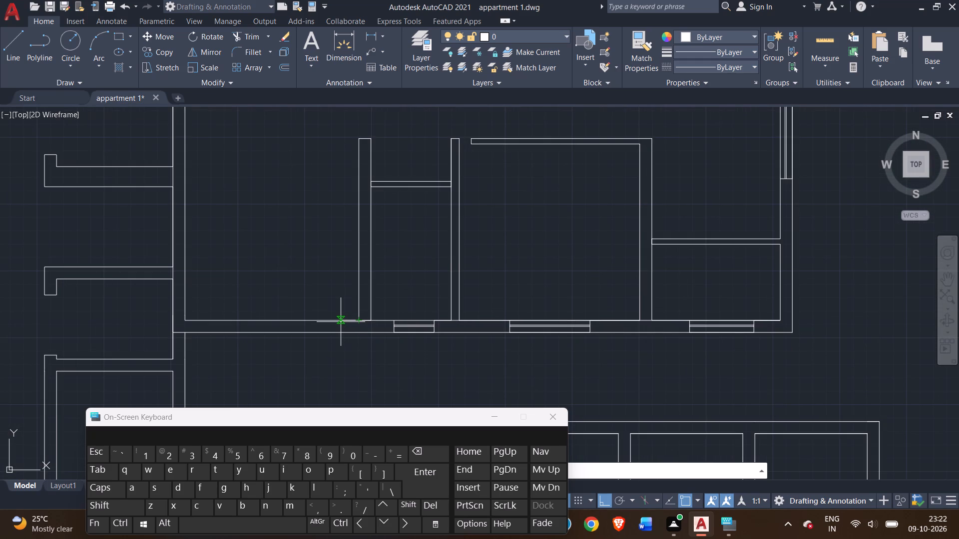
click(341, 320)
click(341, 334)
text(5')
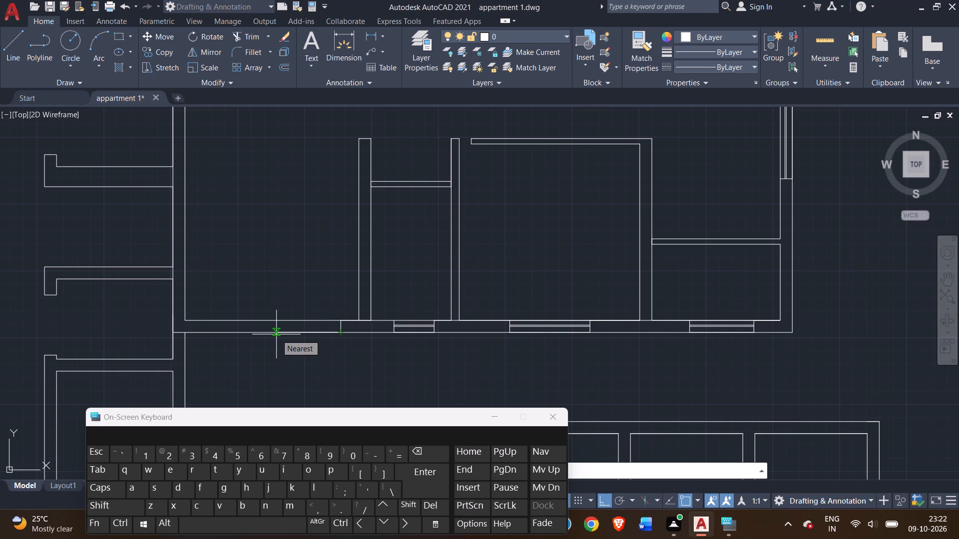
key(Return)
scroll(257, 323, up, 2)
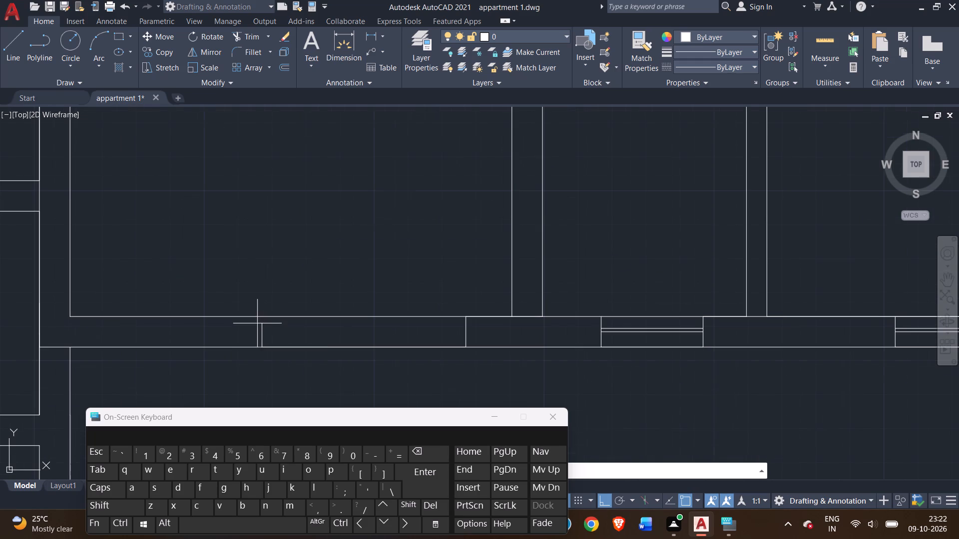
click(260, 315)
right_click(261, 314)
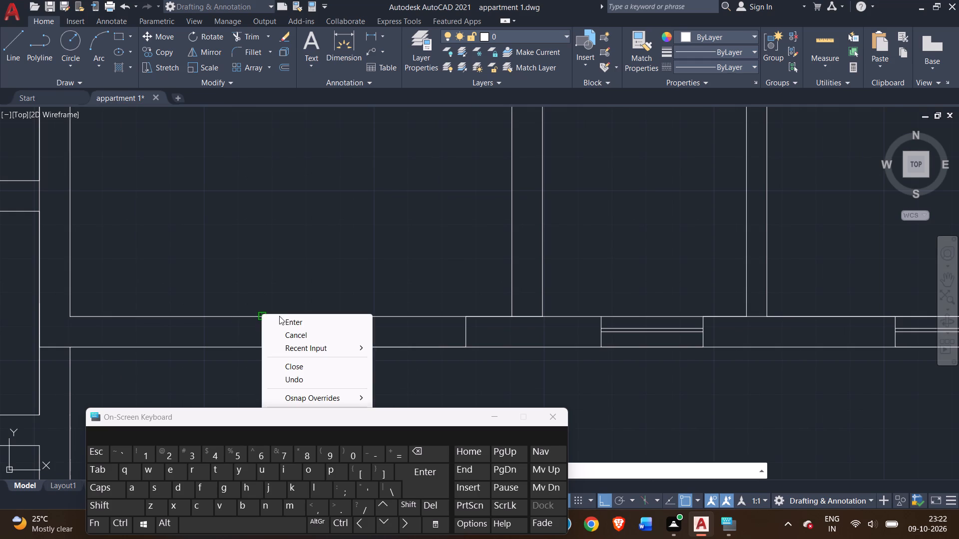
click(286, 320)
Draw a centerline between the midpoints of the two jambs of the bottom-left room's 5' window.
click(7, 53)
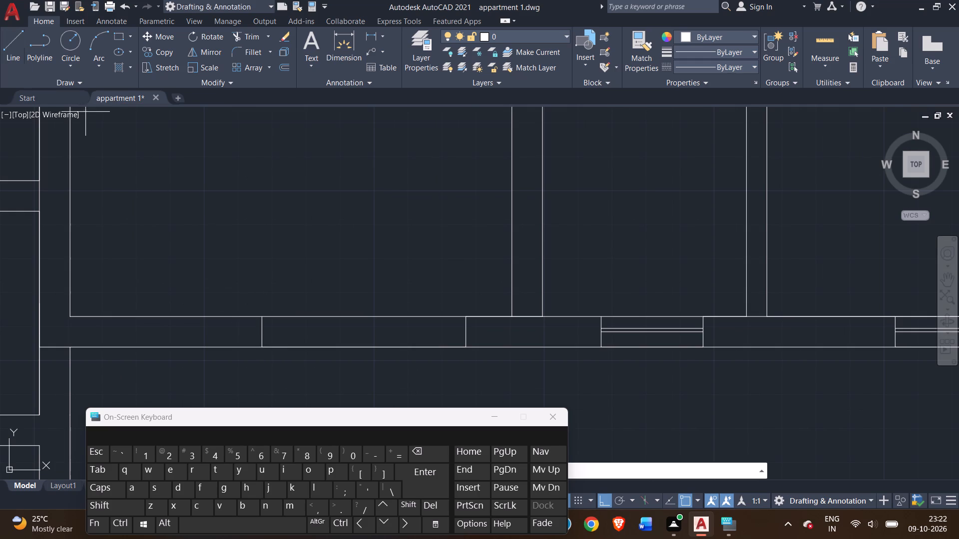
click(264, 332)
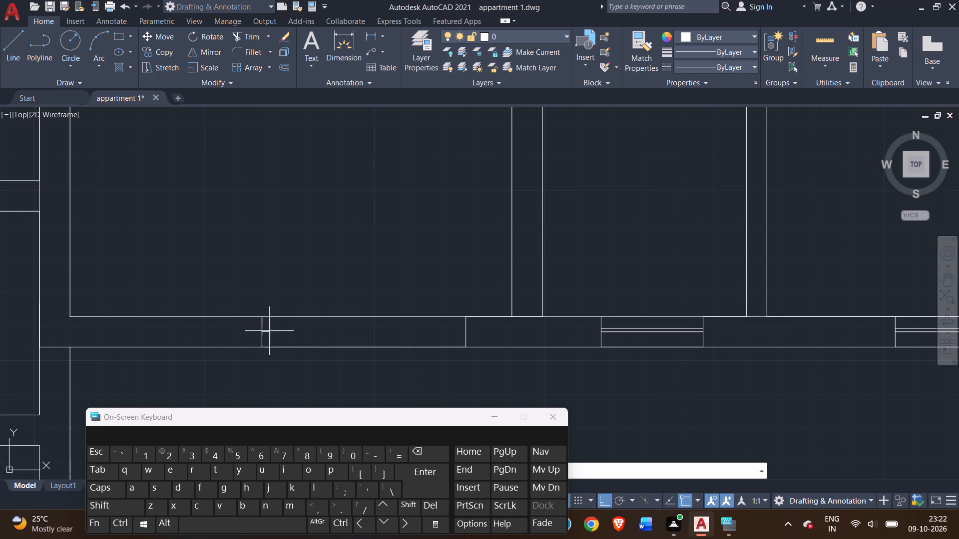
click(464, 328)
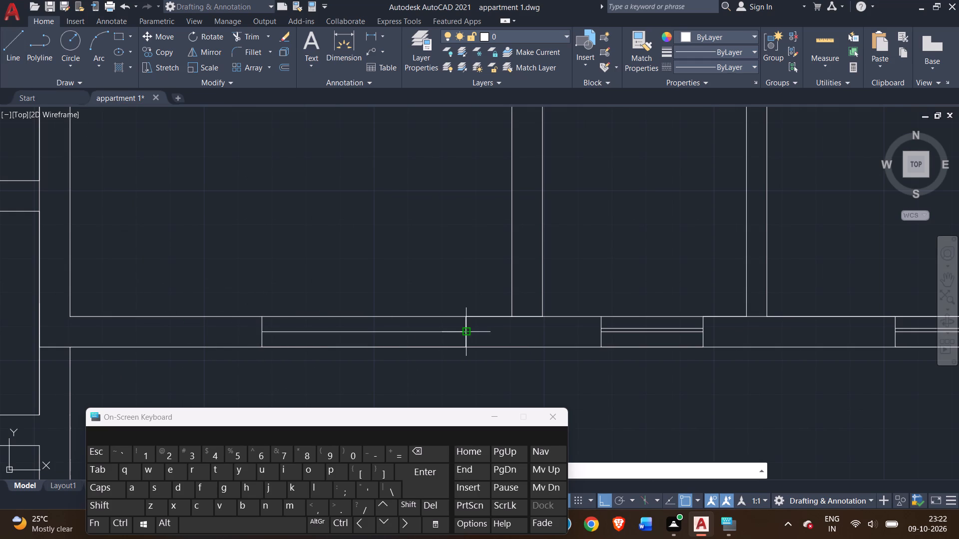
right_click(466, 328)
click(483, 335)
Offset the bottom-left room's 5' window centerline by 1" toward the wall's inner face.
click(422, 330)
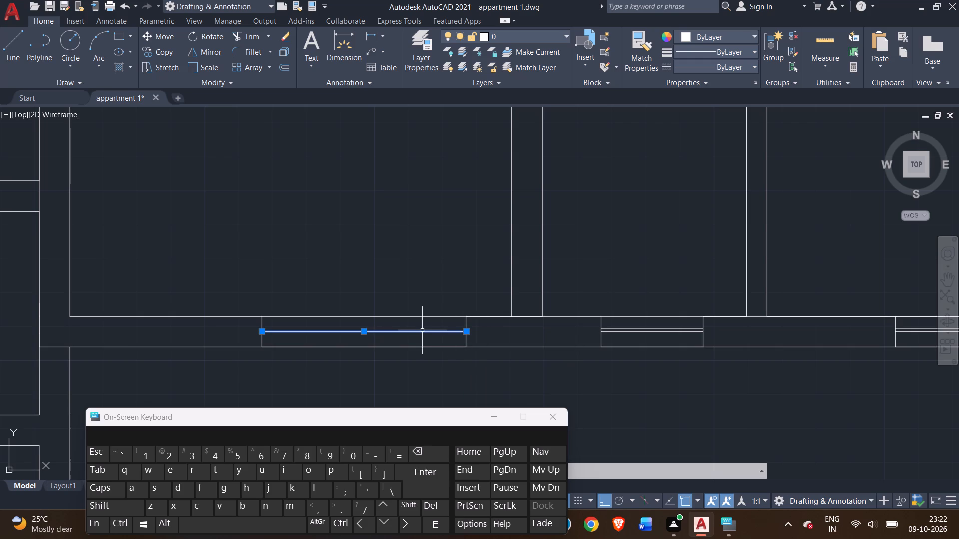
text(off)
key(Return)
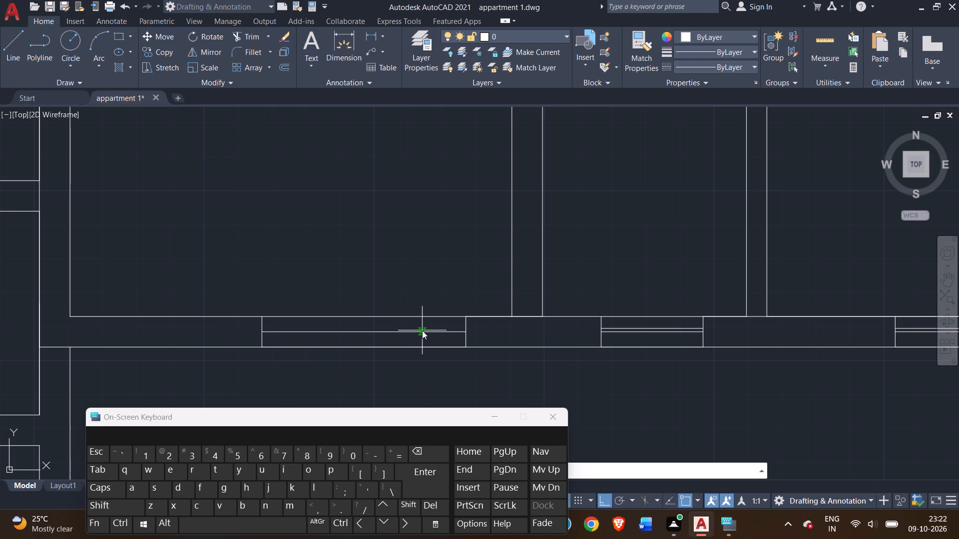
key(1)
key(shift+quotedbl)
key(Return)
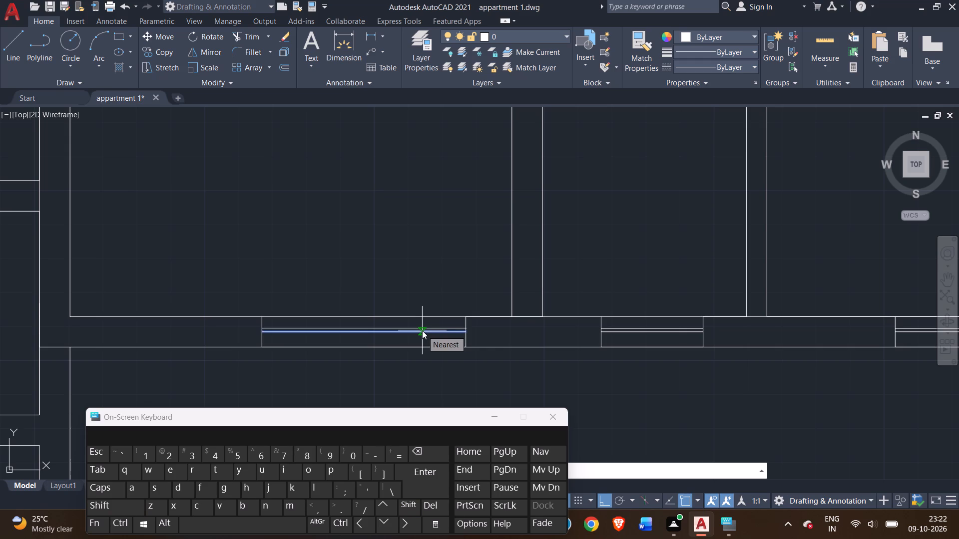
click(425, 326)
Look over the central plan and the neighbouring plans to check which wall openings are still needed.
scroll(448, 339, down, 3)
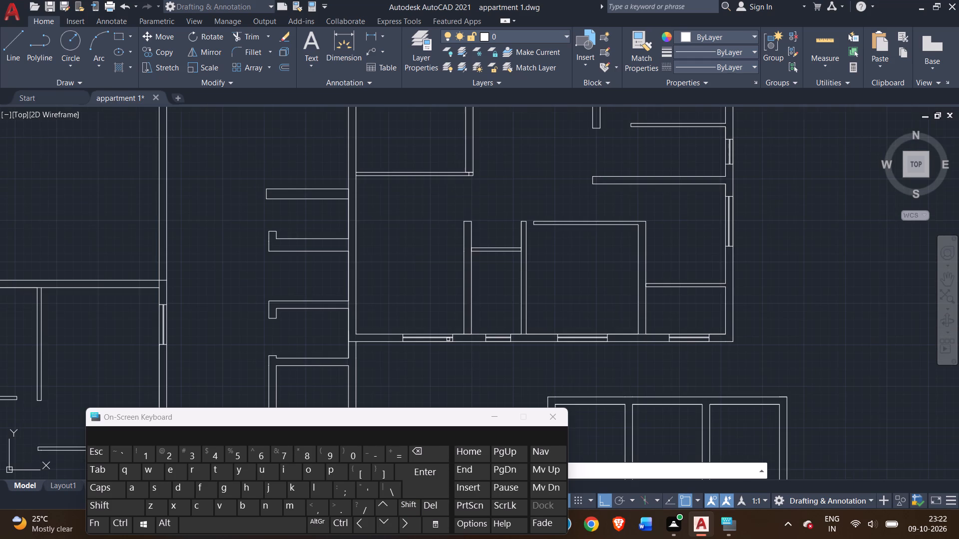
middle_drag(396, 294, 409, 320)
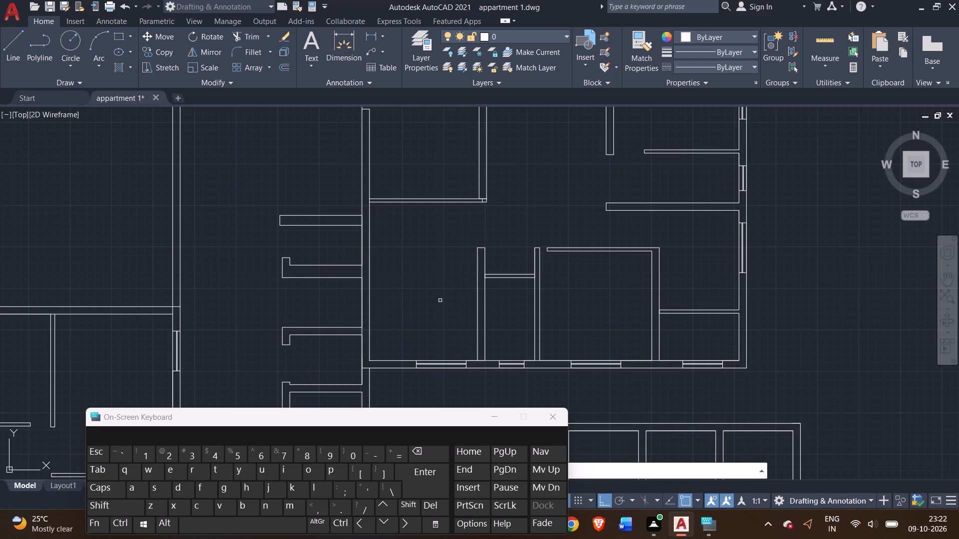
middle_drag(428, 302, 446, 283)
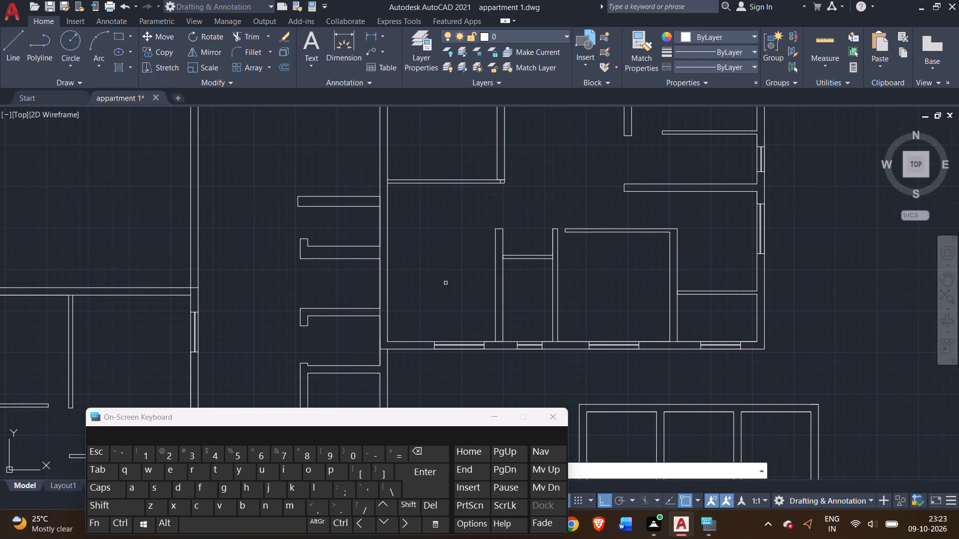
scroll(425, 298, down, 1)
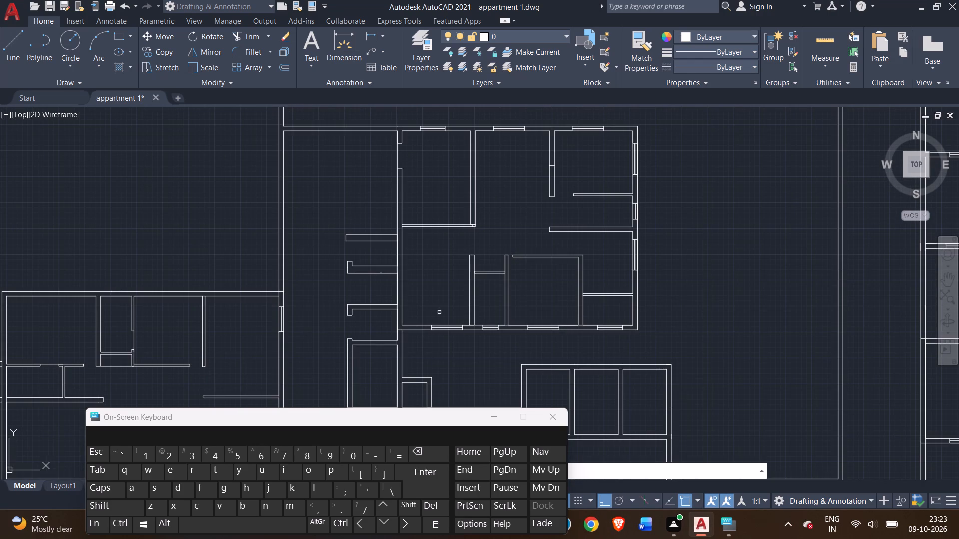
scroll(439, 282, down, 1)
middle_drag(440, 281, 451, 282)
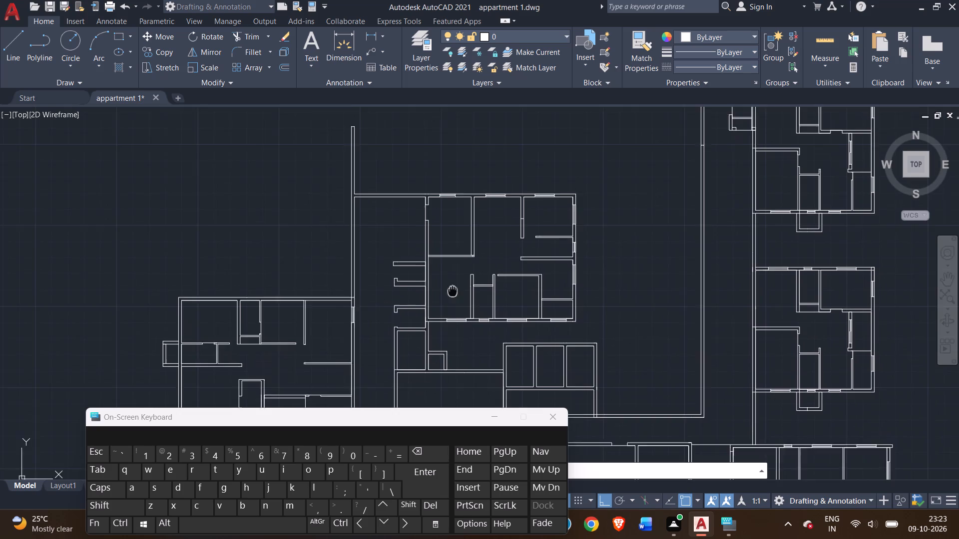
middle_drag(451, 282, 444, 241)
middle_drag(611, 289, 593, 262)
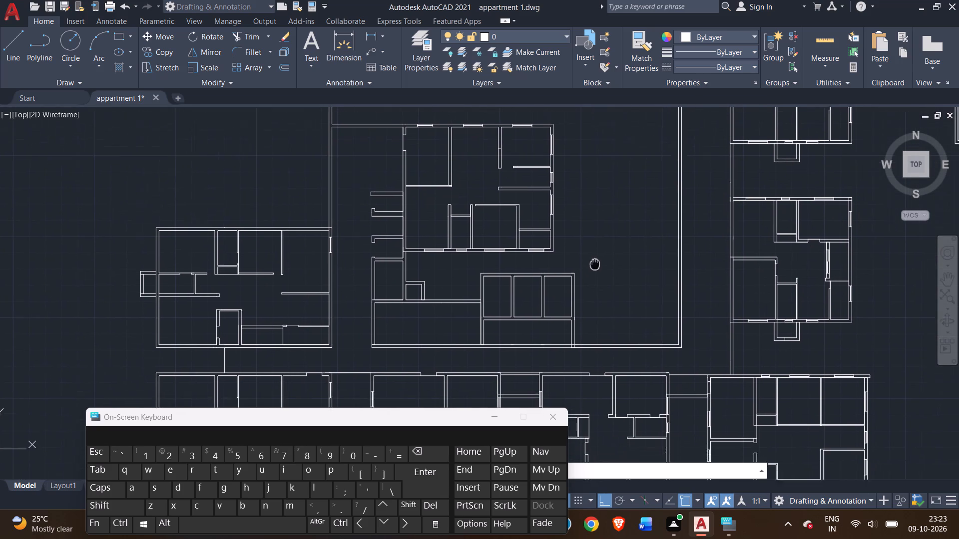
middle_drag(593, 262, 595, 257)
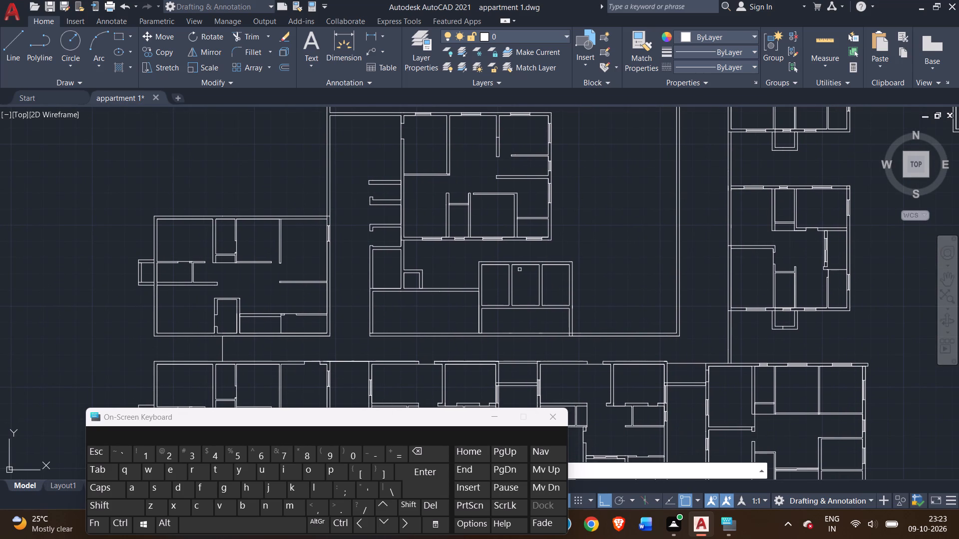
Draw a line 5' up the top-left room's right partition from its bottom inner corner, continuing straight across the wall thickness.
scroll(433, 132, up, 2)
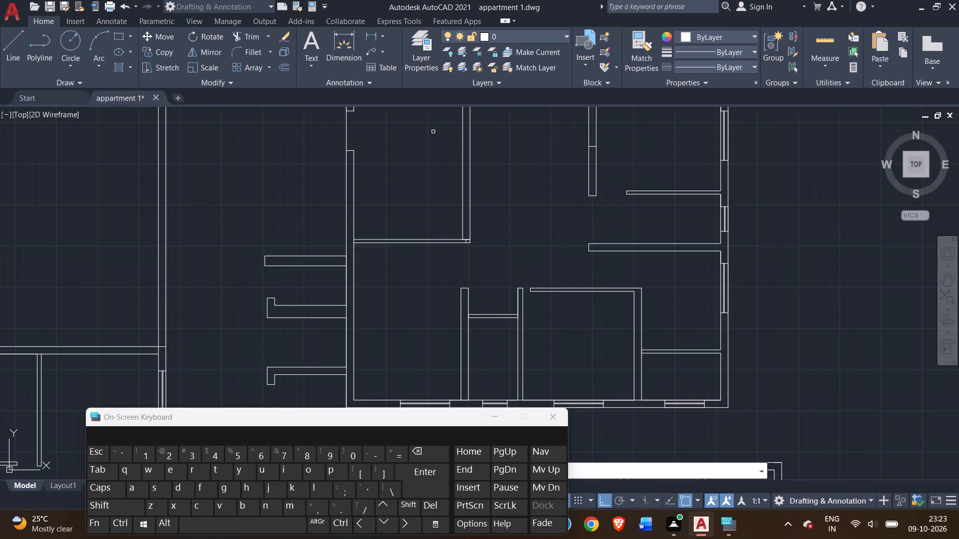
click(14, 56)
scroll(486, 246, up, 3)
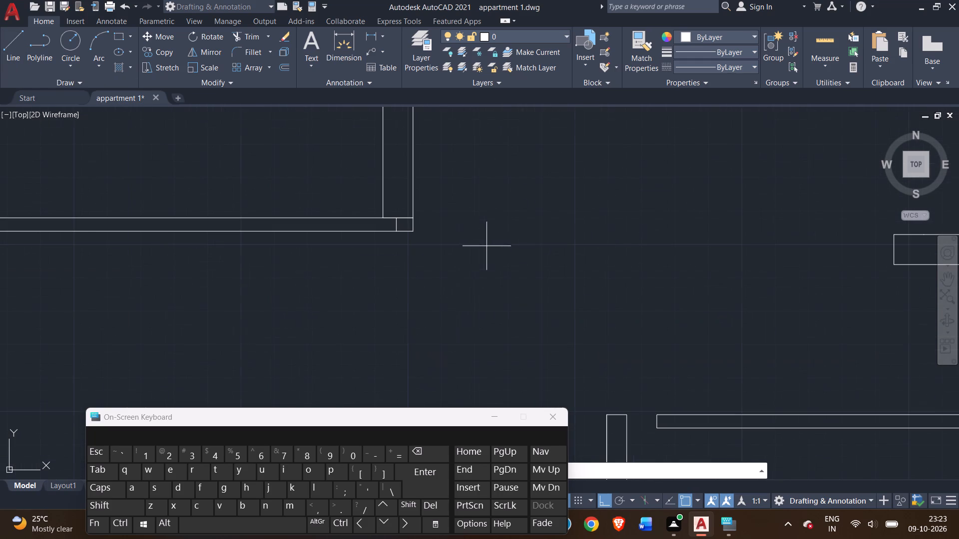
click(383, 216)
scroll(373, 169, down, 1)
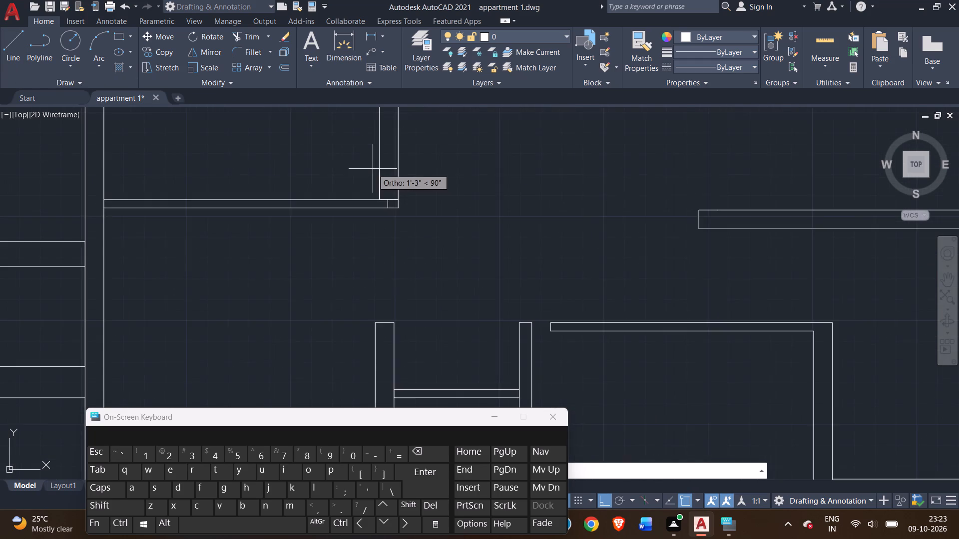
scroll(373, 169, down, 1)
middle_drag(373, 169, 405, 329)
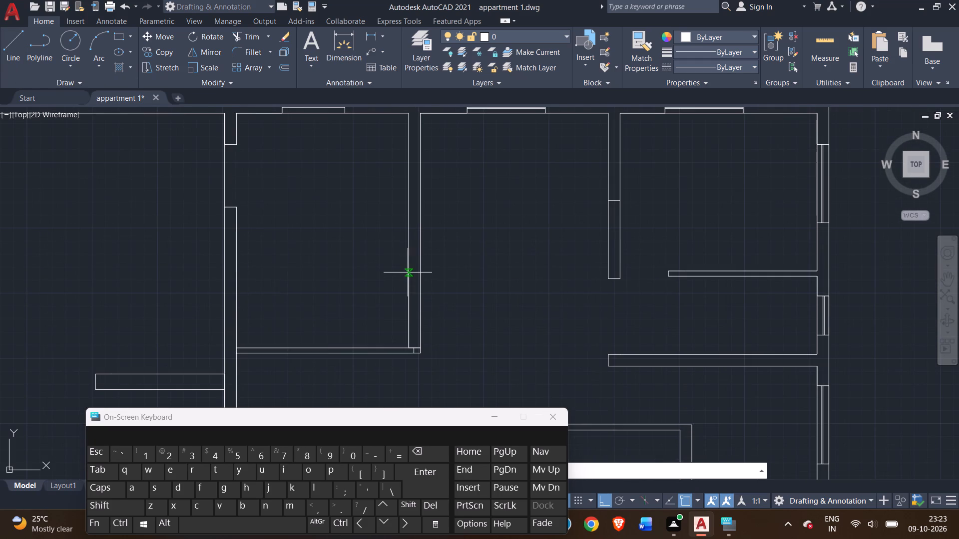
key(5)
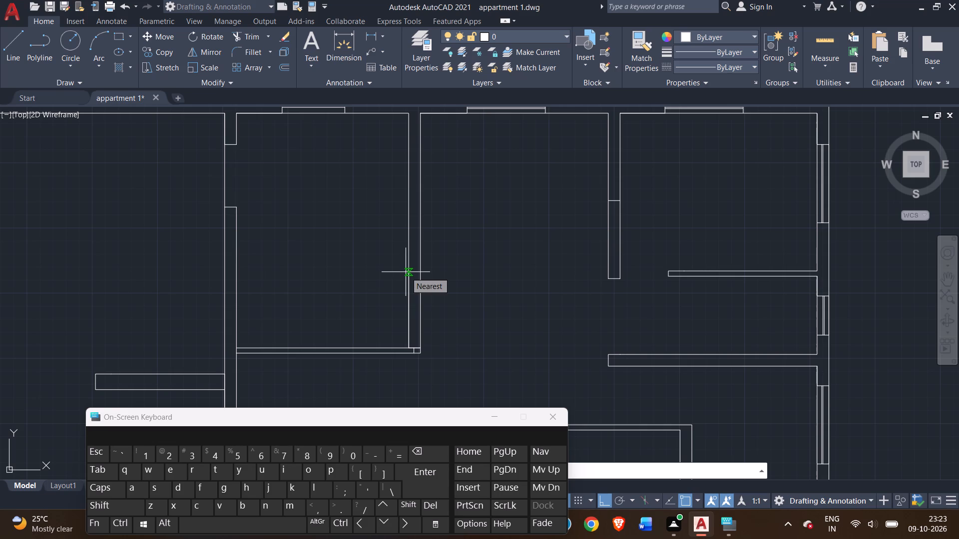
key(apostrophe)
key(Return)
click(422, 269)
right_click(423, 271)
click(441, 281)
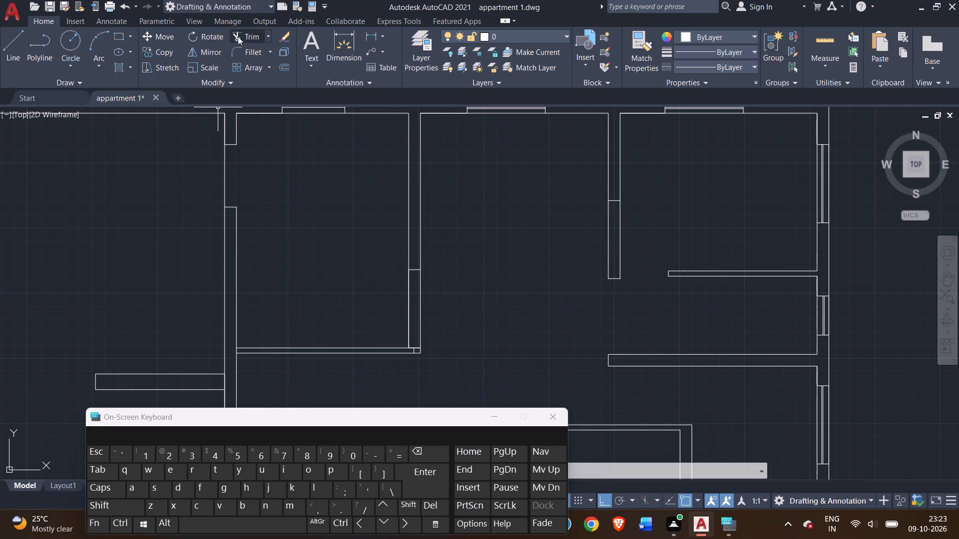
Trim both partition faces below the 5' mark and the leftover short line at the lower wall's end to open the passage.
click(238, 36)
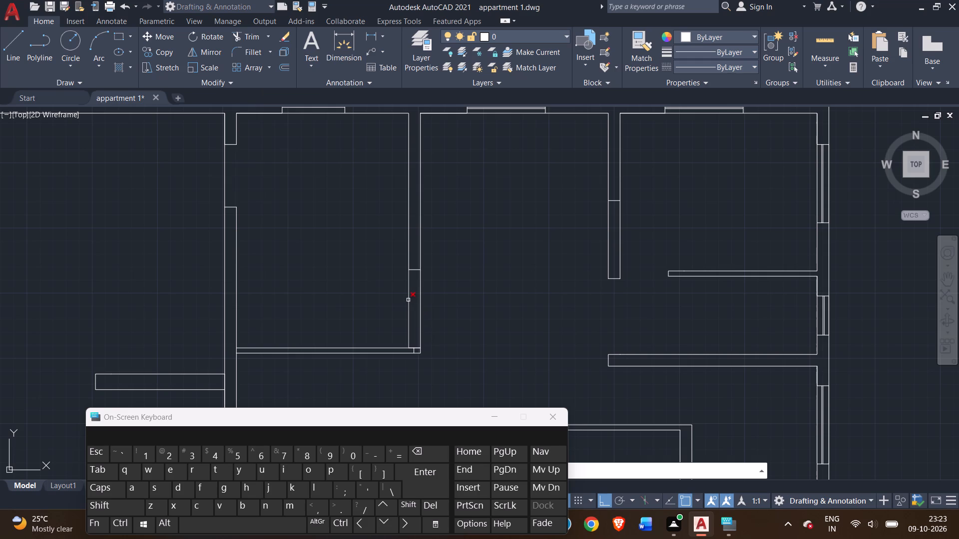
click(408, 299)
click(410, 293)
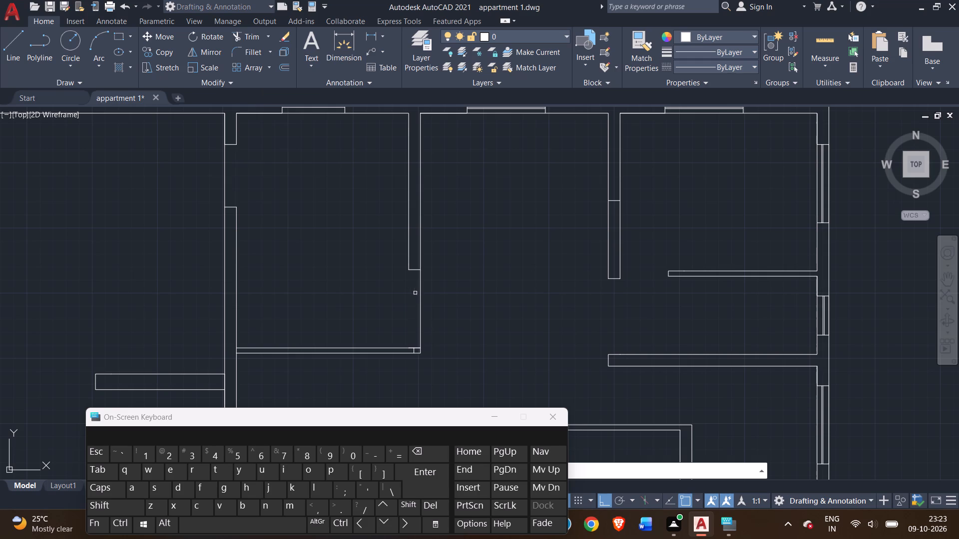
click(422, 291)
scroll(410, 344, up, 4)
click(424, 388)
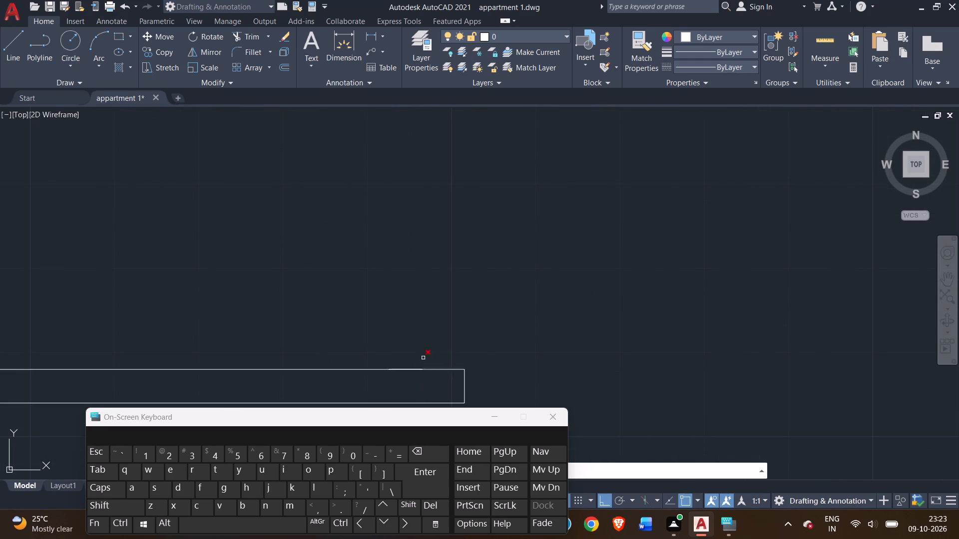
Draw a line 3' along the bottom-middle room's top wall from its free left end, continuing straight across the wall thickness.
scroll(432, 306, down, 6)
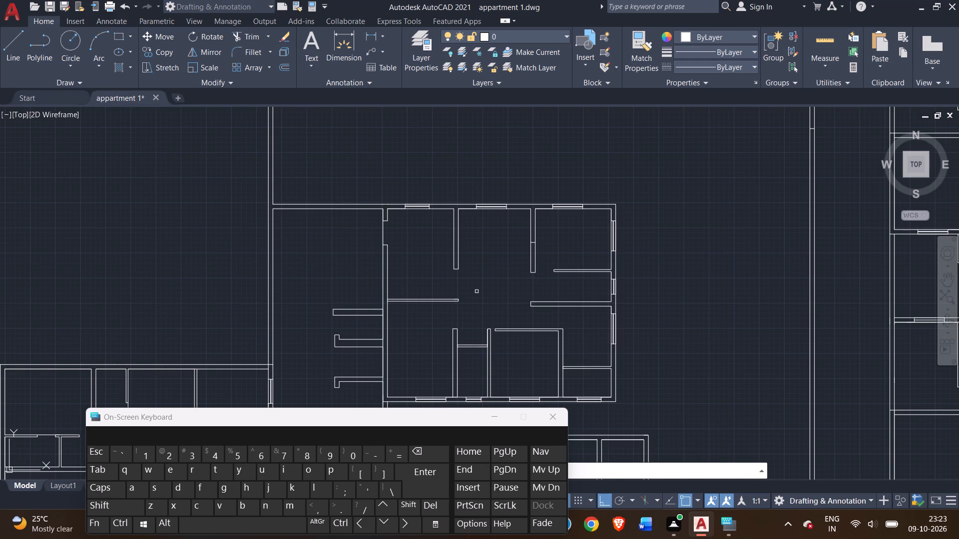
middle_drag(478, 290, 454, 244)
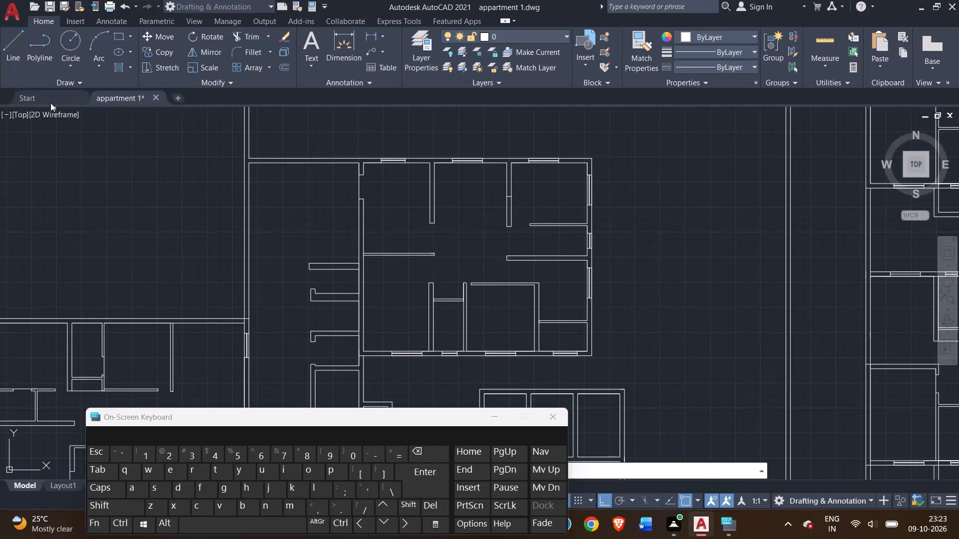
click(16, 57)
scroll(461, 293, up, 4)
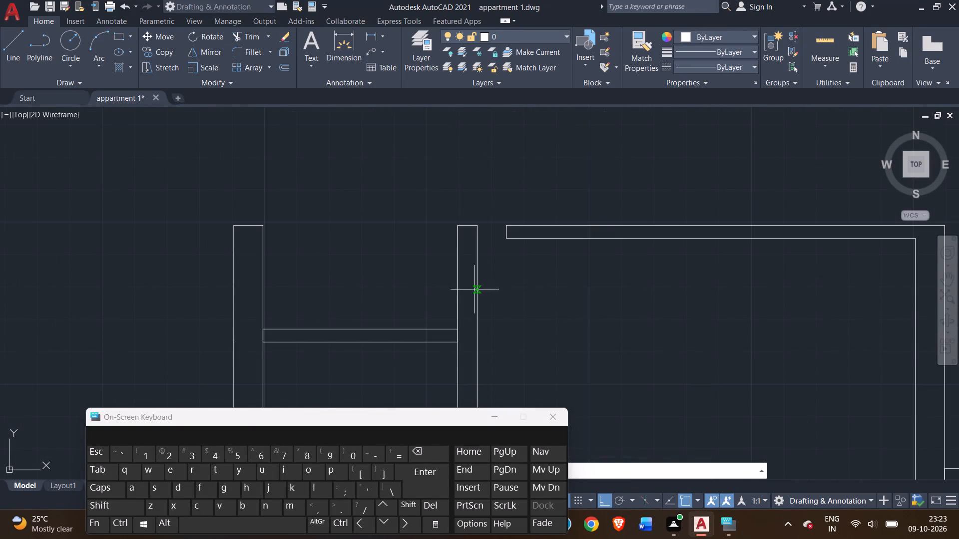
click(506, 226)
text(3')
key(Return)
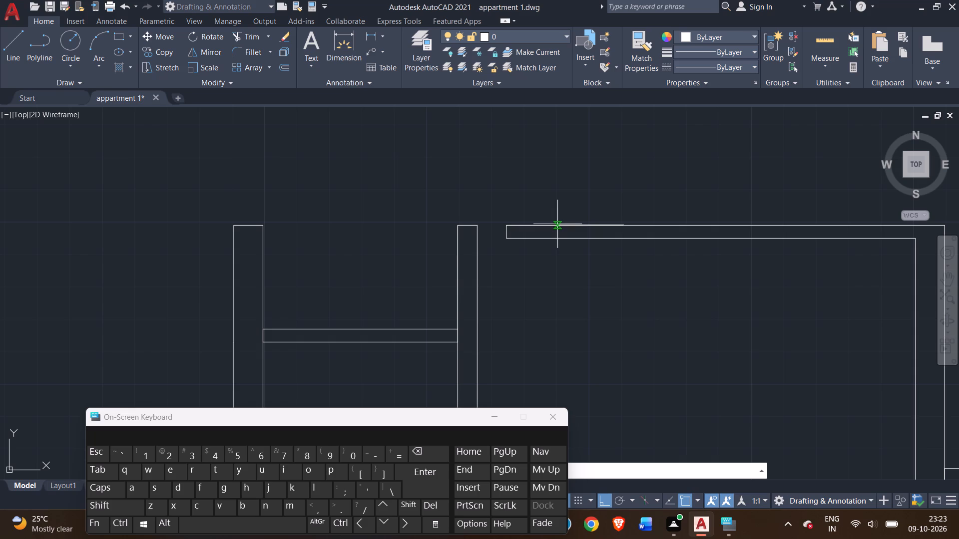
scroll(627, 271, up, 3)
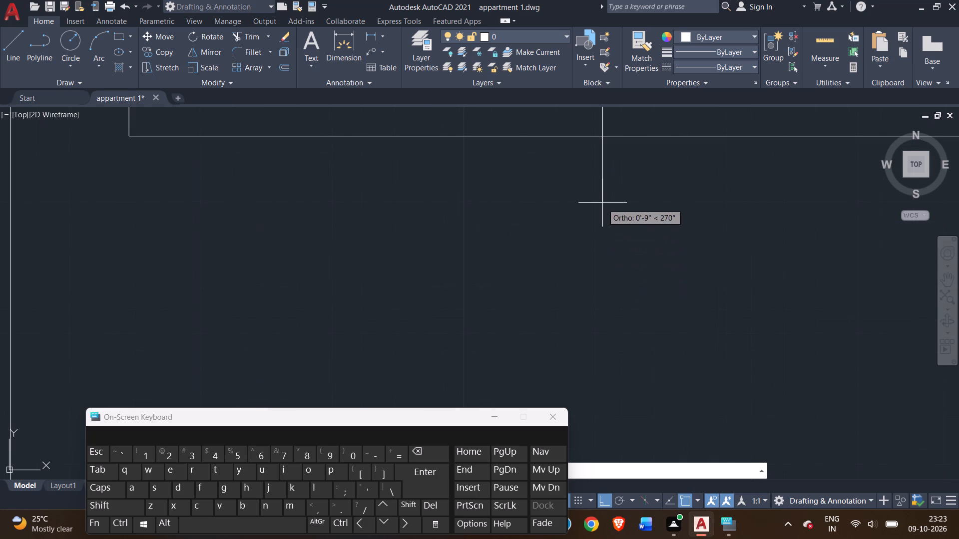
click(607, 134)
right_click(608, 153)
click(627, 157)
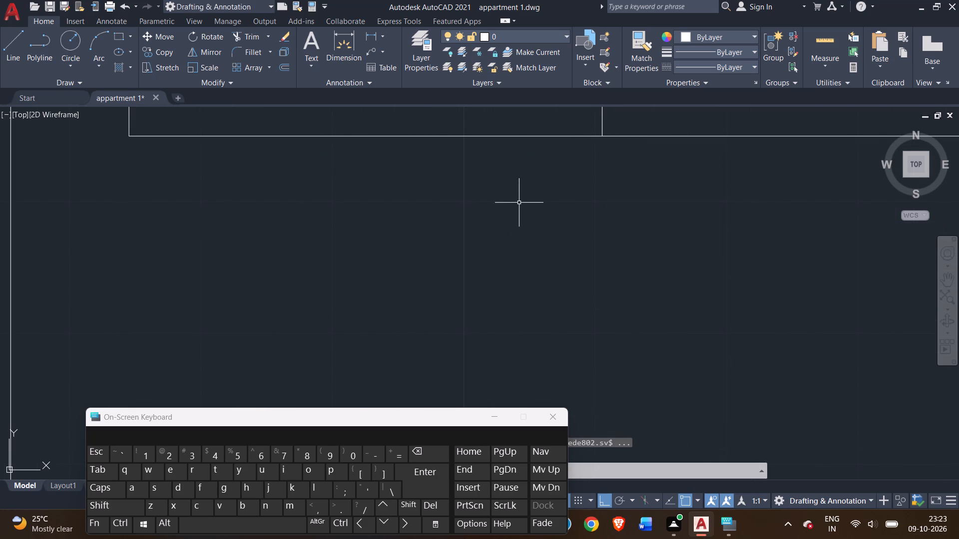
Trim away the 3' end section of the bottom-middle room's top wall, including its end cap, to widen the door opening.
scroll(519, 206, down, 2)
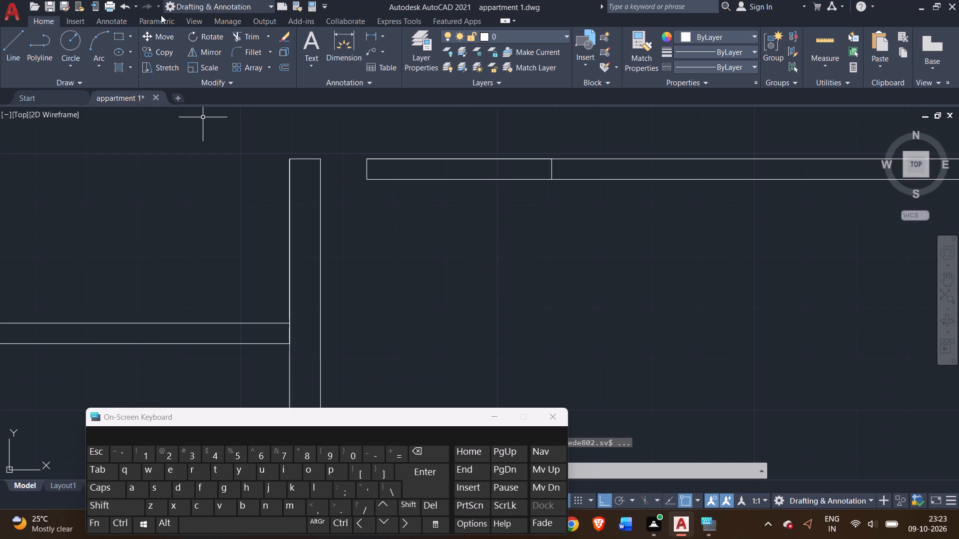
click(233, 37)
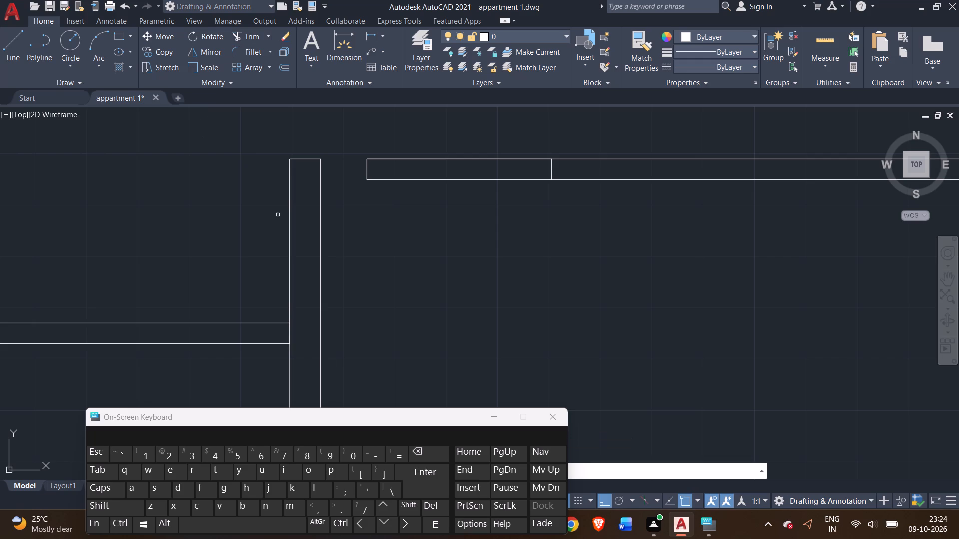
click(420, 160)
double_click(424, 159)
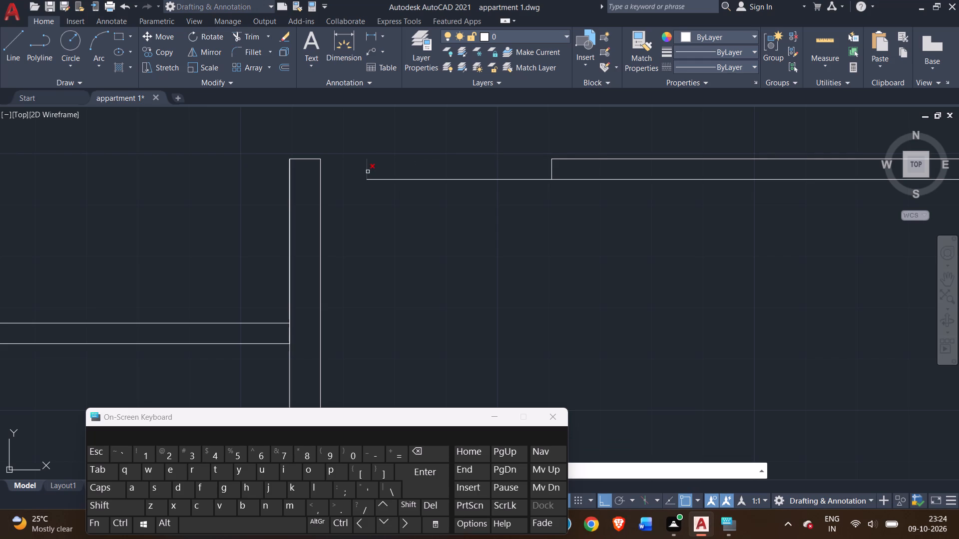
click(368, 172)
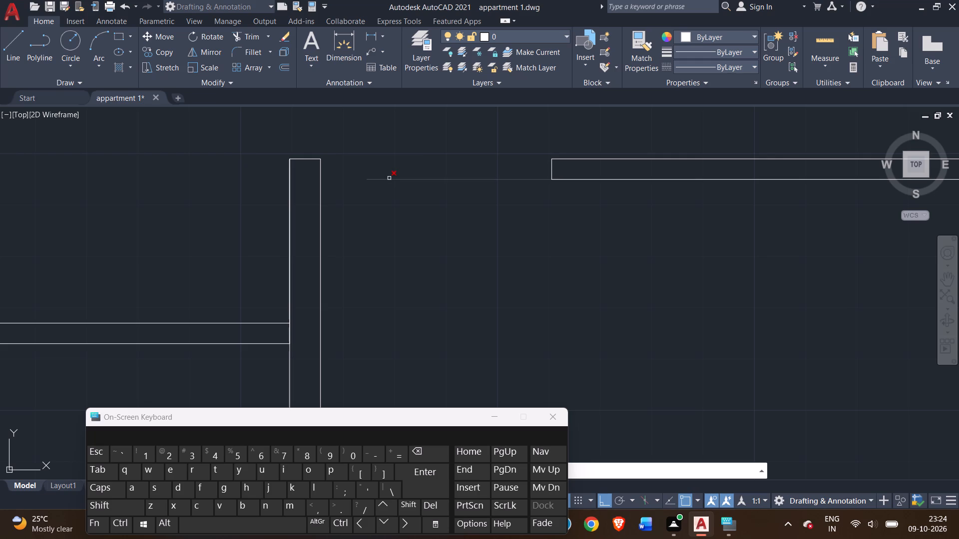
click(389, 178)
scroll(457, 226, down, 4)
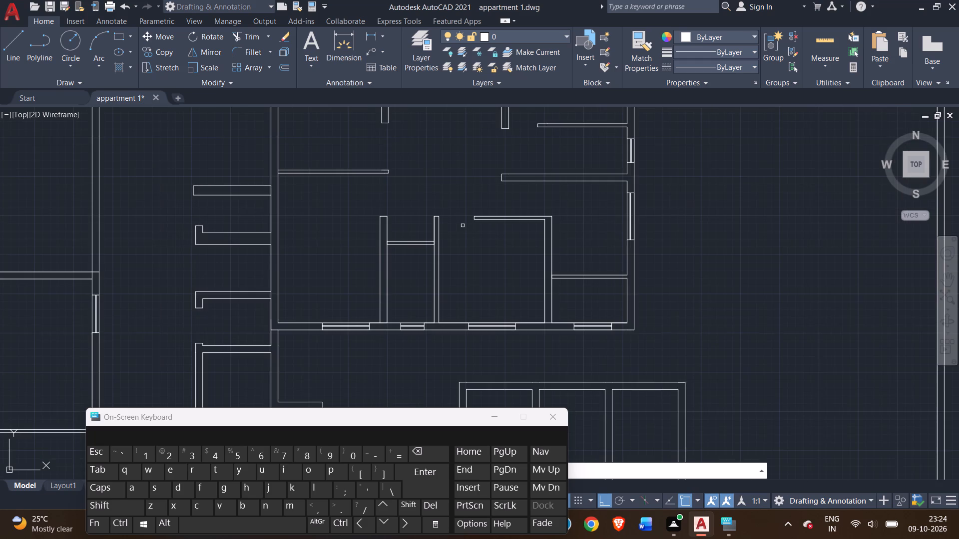
Draw two lines 2.5' apart across the bottom-left room's right partition, a short way above the bottom outer wall.
middle_drag(463, 231, 457, 208)
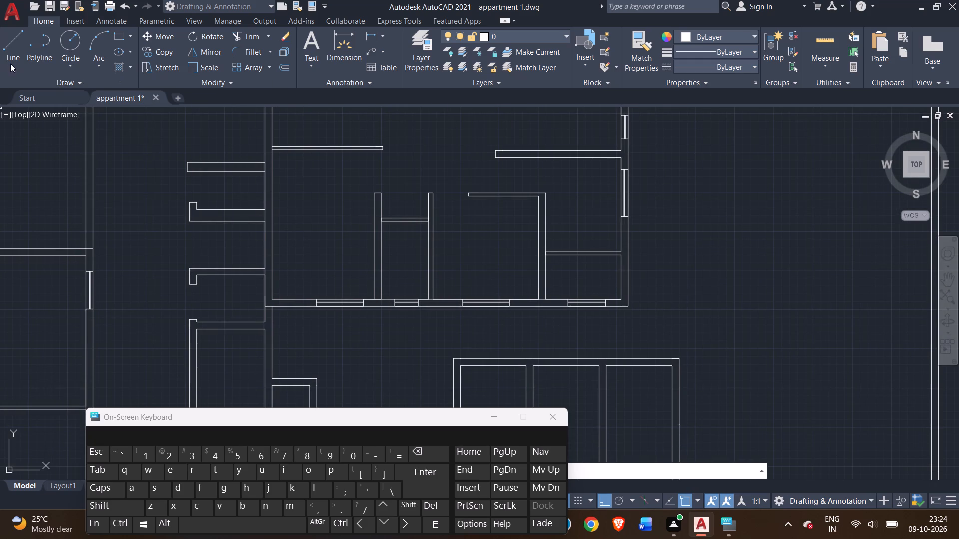
click(10, 60)
scroll(312, 305, up, 3)
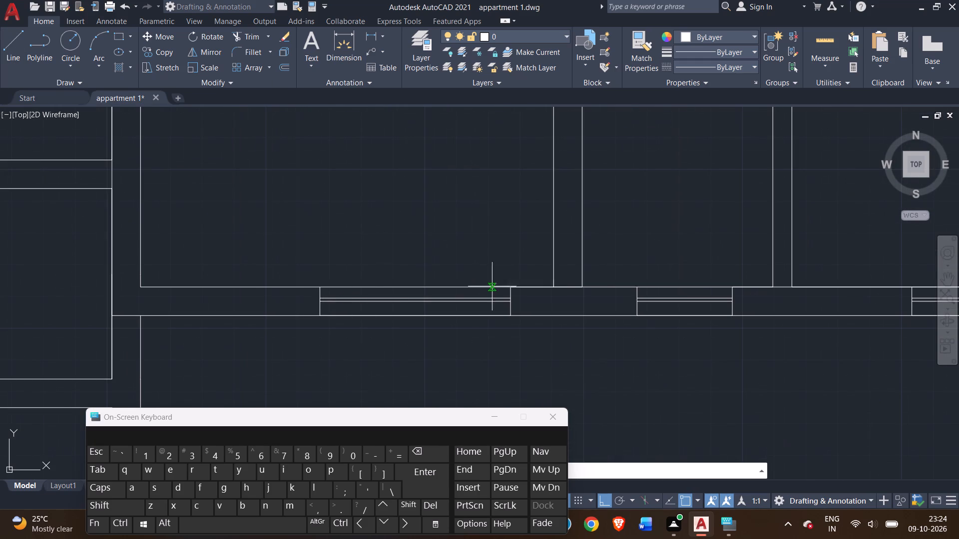
click(582, 285)
click(582, 247)
text(2.5')
key(Return)
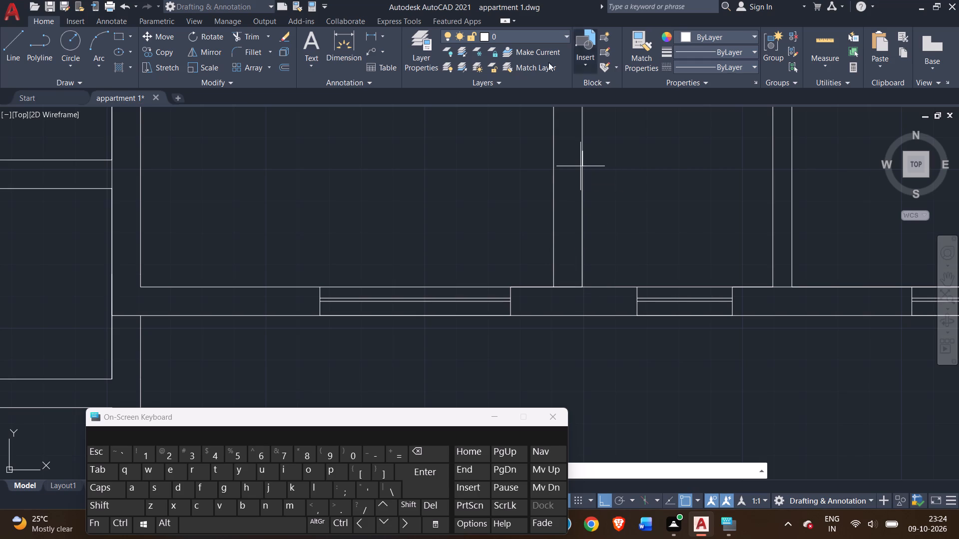
click(551, 153)
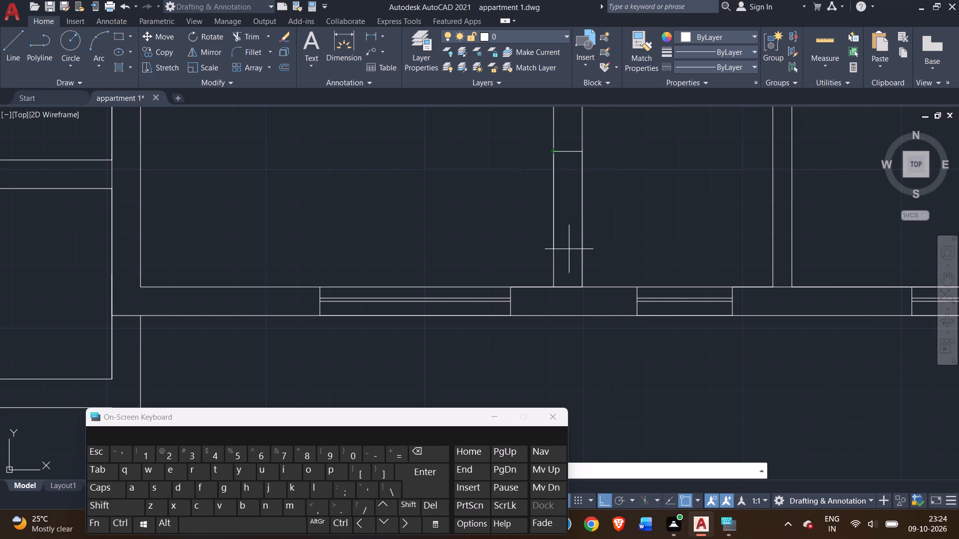
click(553, 248)
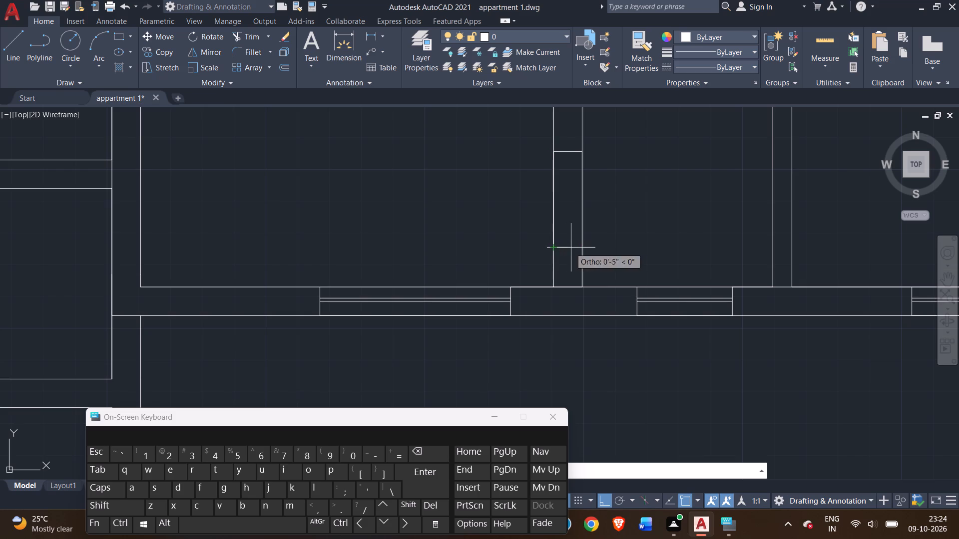
click(583, 247)
right_click(586, 241)
click(634, 248)
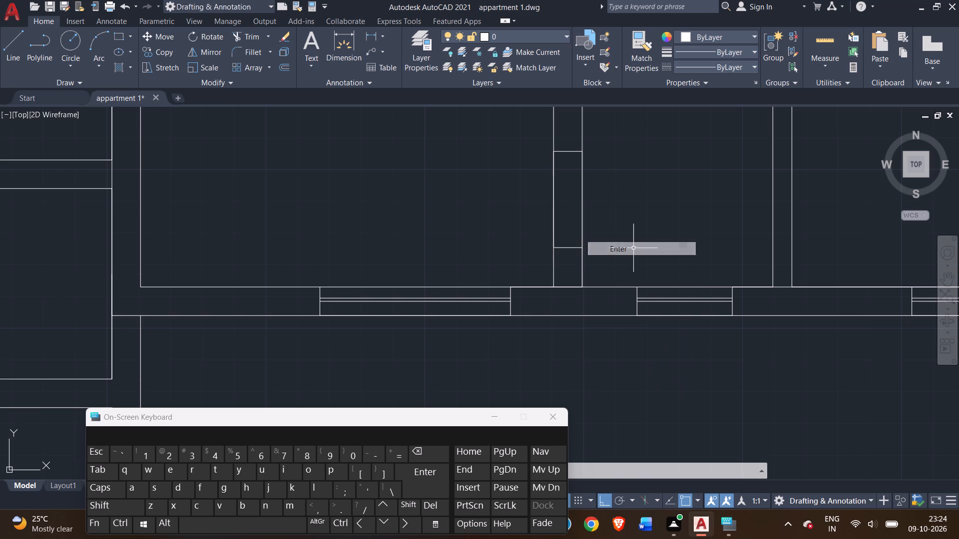
Trim the right face of that partition between the two crossing lines to form the door recess.
click(248, 37)
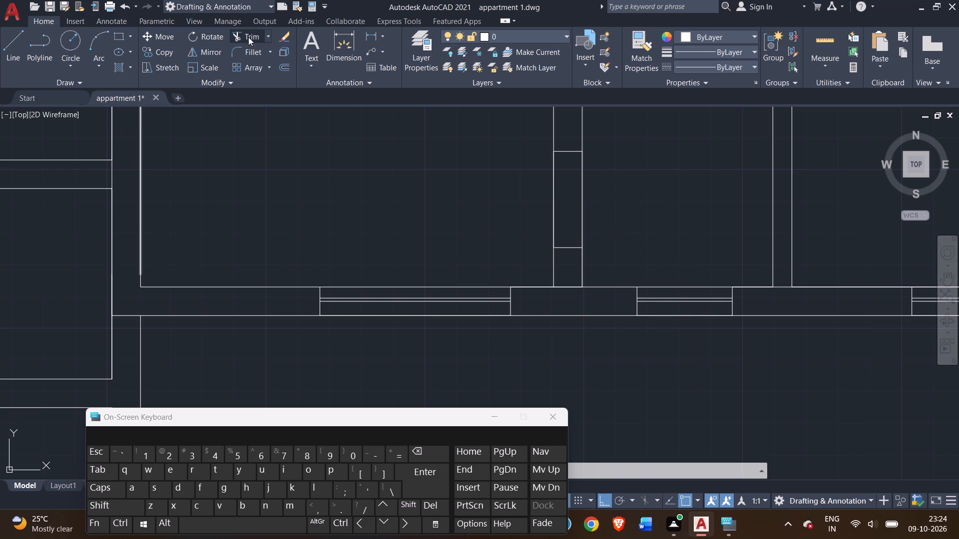
click(582, 169)
click(582, 173)
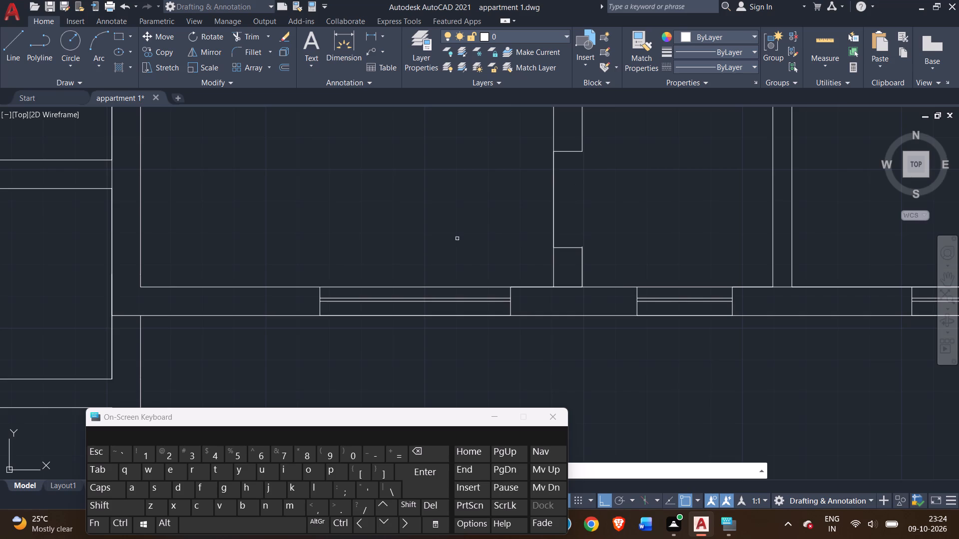
Draw two lines 4' apart across the top wall of the small bottom-right room, starting a short way from its left corner.
scroll(439, 237, down, 4)
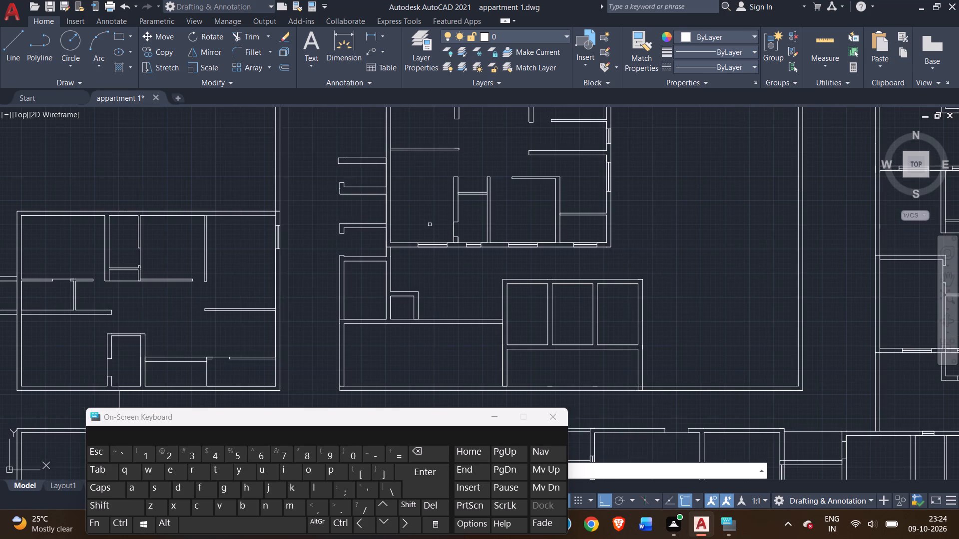
scroll(441, 212, up, 2)
scroll(419, 206, down, 1)
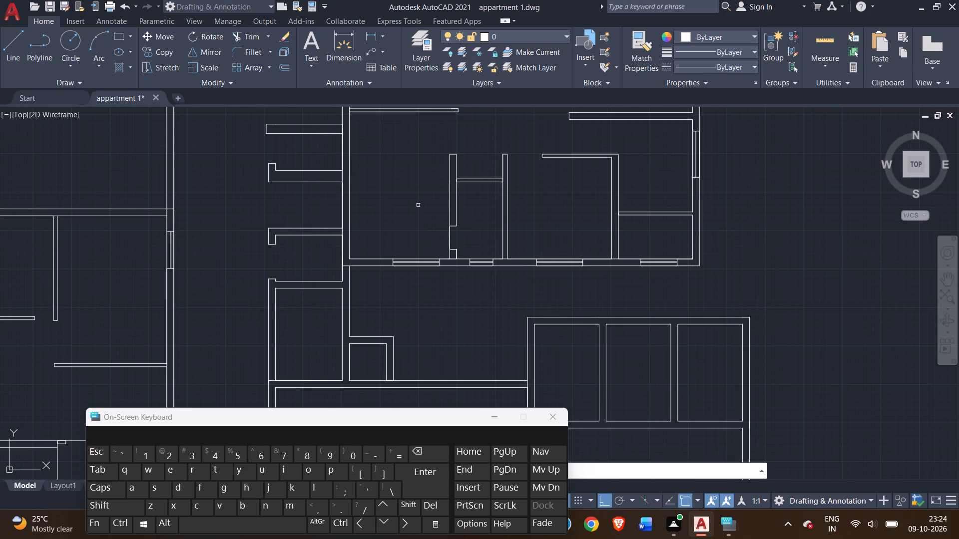
middle_drag(422, 204, 434, 288)
middle_drag(583, 271, 580, 272)
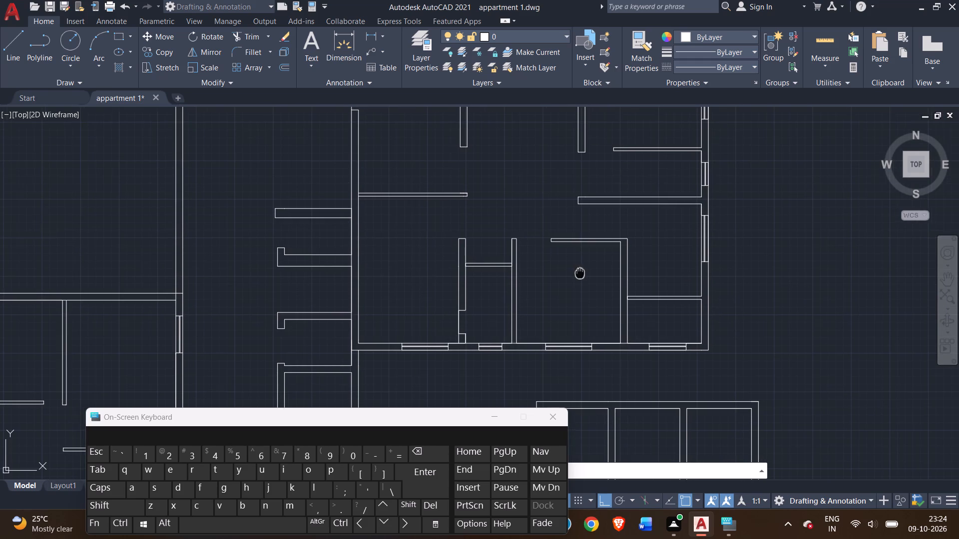
middle_drag(580, 272, 579, 313)
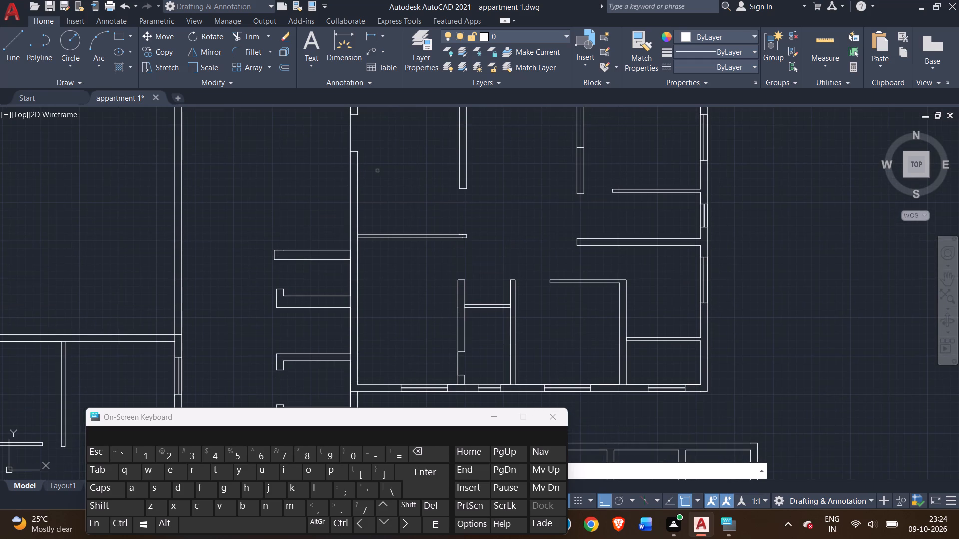
click(10, 37)
scroll(651, 344, up, 2)
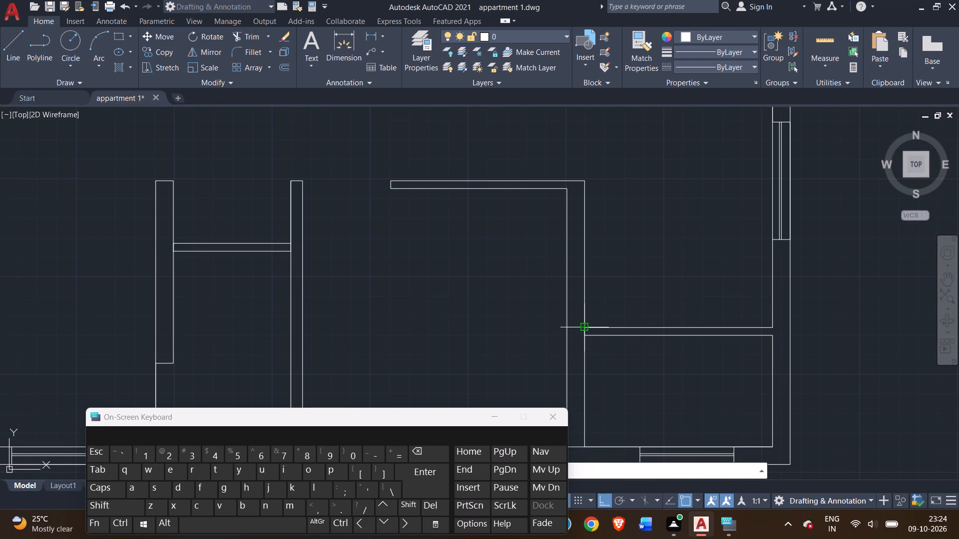
double_click(585, 325)
click(625, 325)
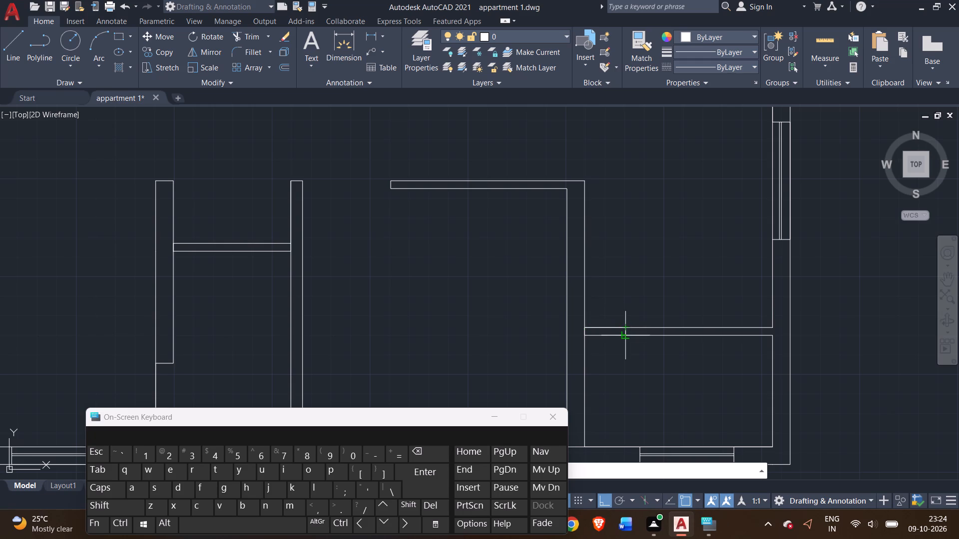
click(627, 337)
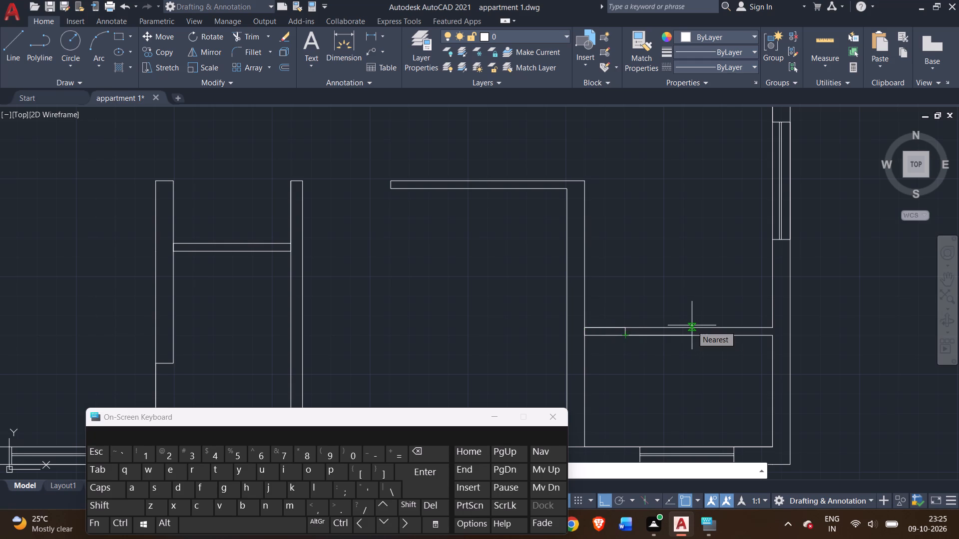
text(4')
key(Return)
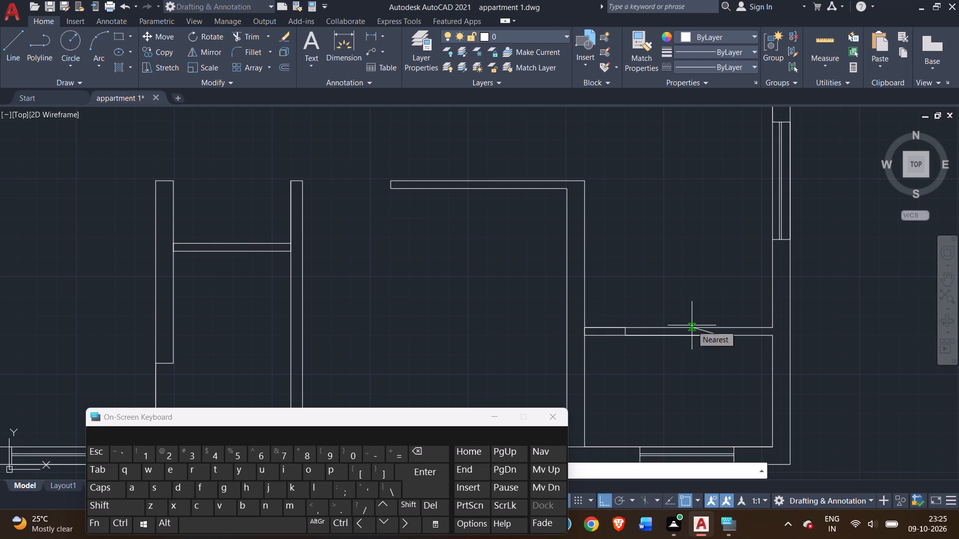
scroll(735, 335, up, 3)
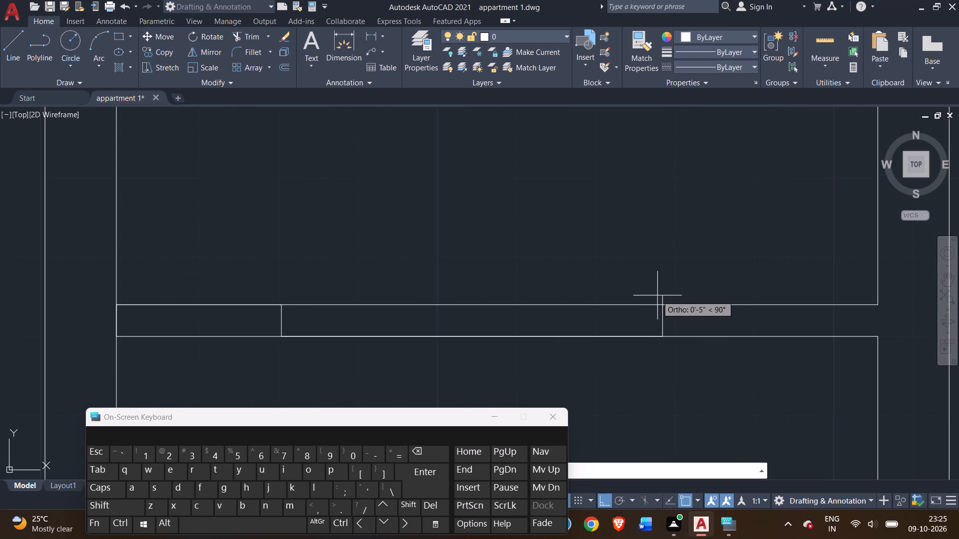
click(659, 302)
right_click(662, 287)
click(684, 290)
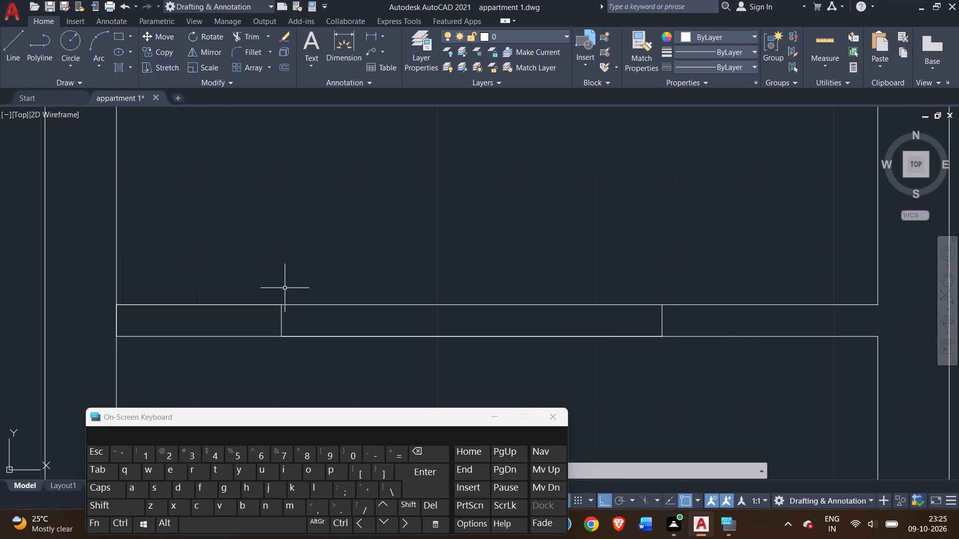
Trim the lower face of the small bottom-right room's top wall between the two crossing lines.
click(241, 34)
double_click(437, 335)
click(441, 336)
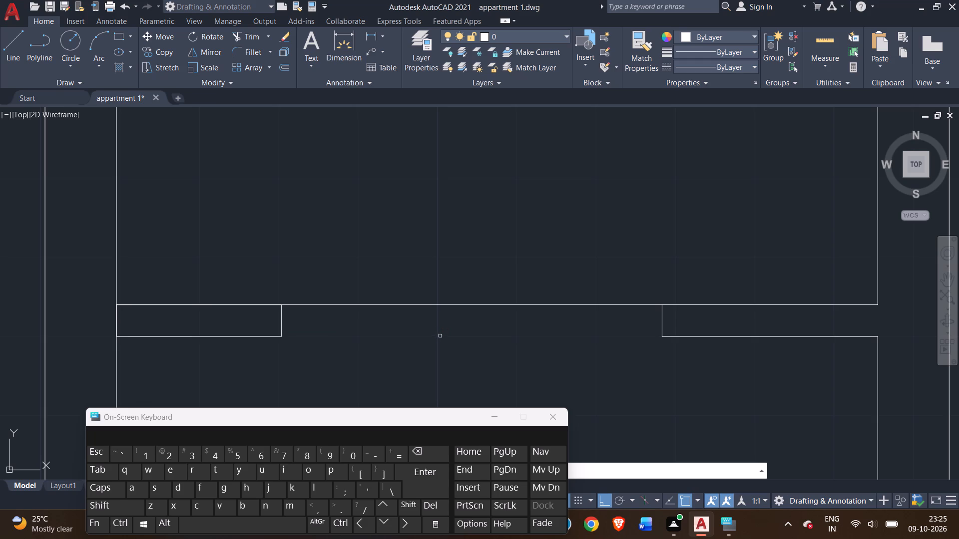
Trim away the leftover line crossing the partition between the top-middle and top-right rooms.
scroll(440, 336, down, 4)
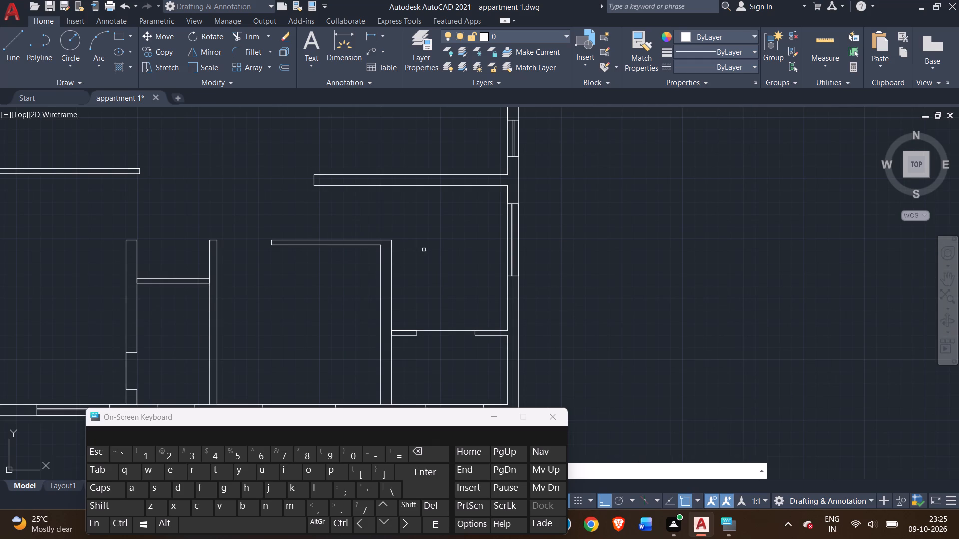
middle_drag(271, 292, 337, 299)
scroll(338, 299, down, 1)
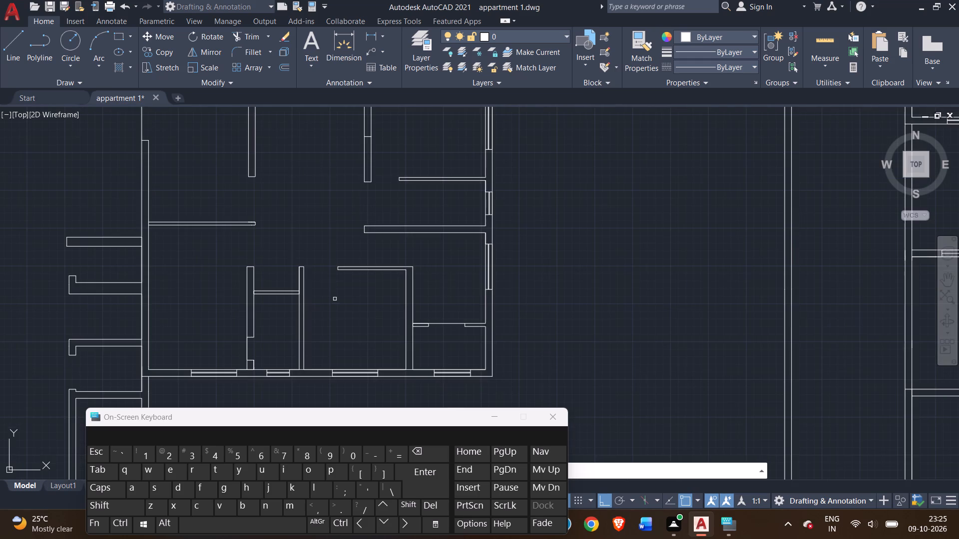
scroll(276, 234, down, 1)
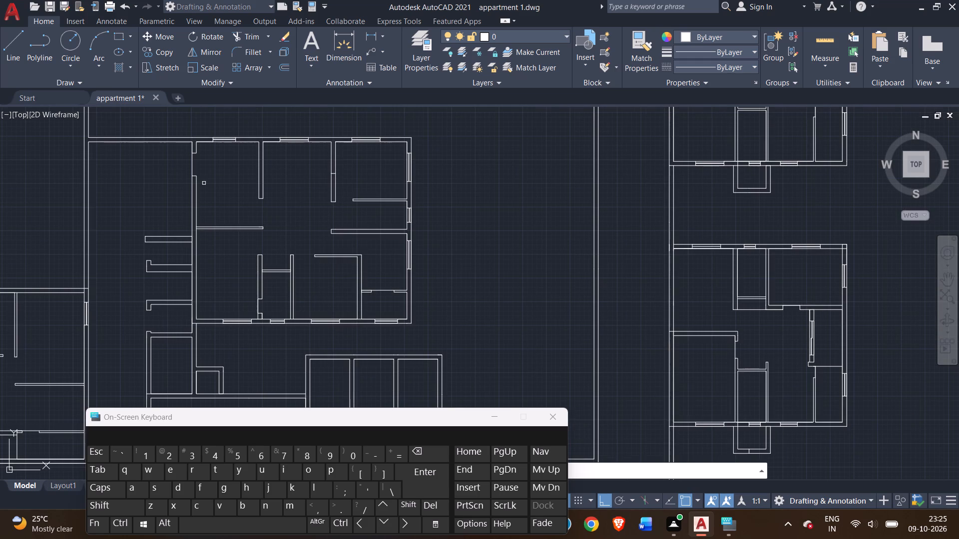
scroll(205, 183, up, 1)
scroll(429, 142, up, 2)
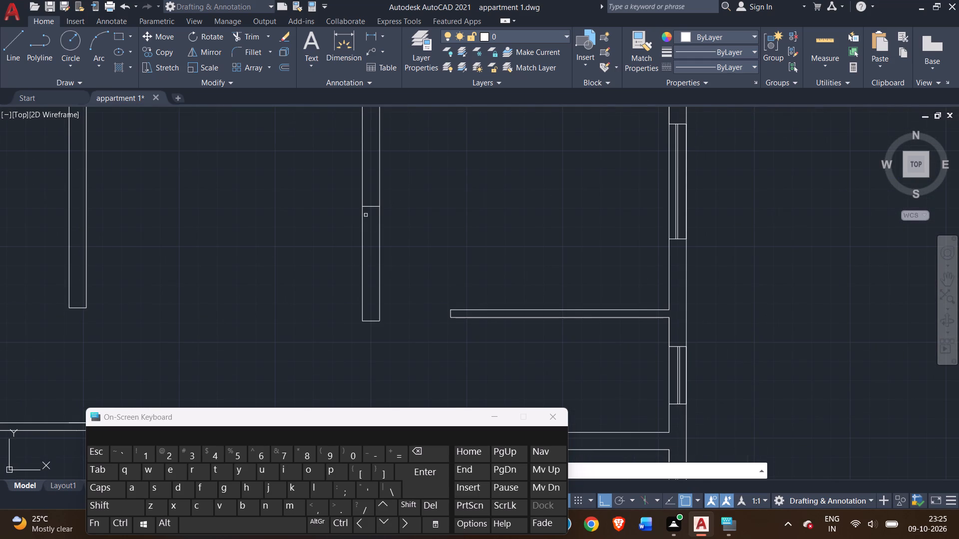
click(372, 206)
Trim the right line of the left outer wall's extension above the central plan's top wall.
scroll(348, 235, down, 1)
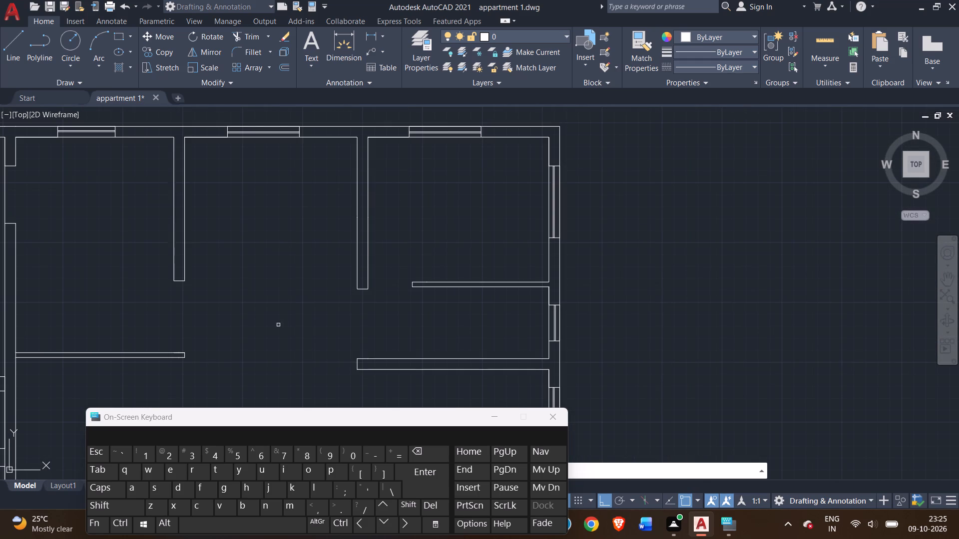
scroll(323, 226, down, 2)
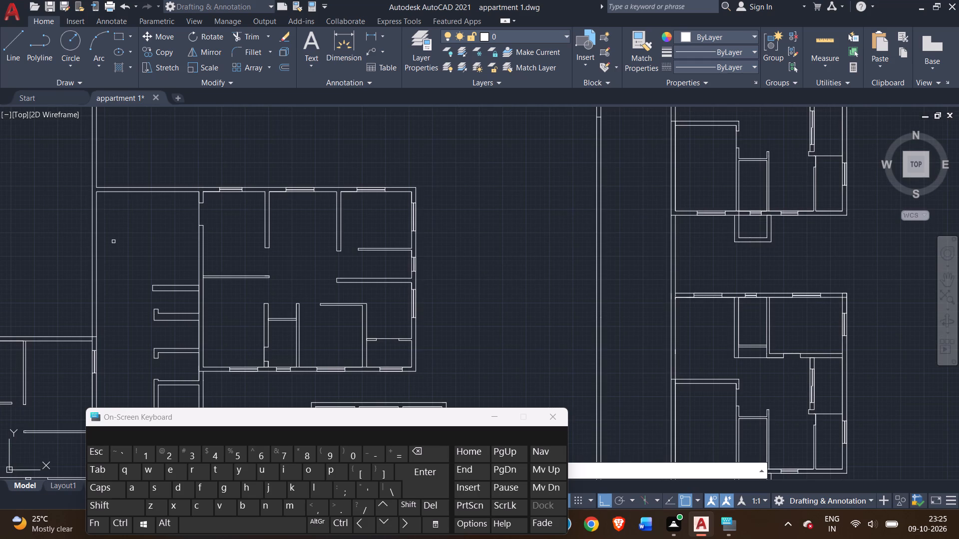
middle_drag(131, 216, 142, 134)
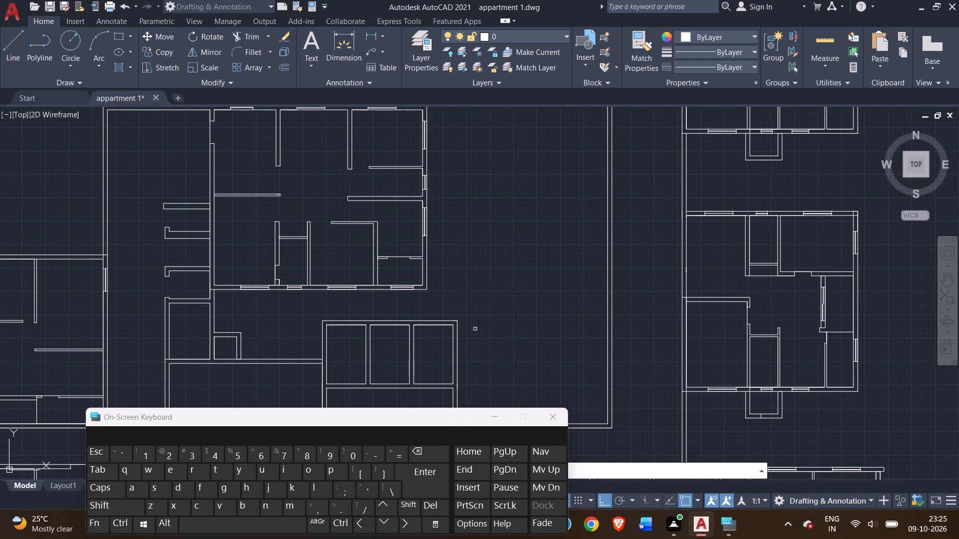
scroll(475, 329, down, 3)
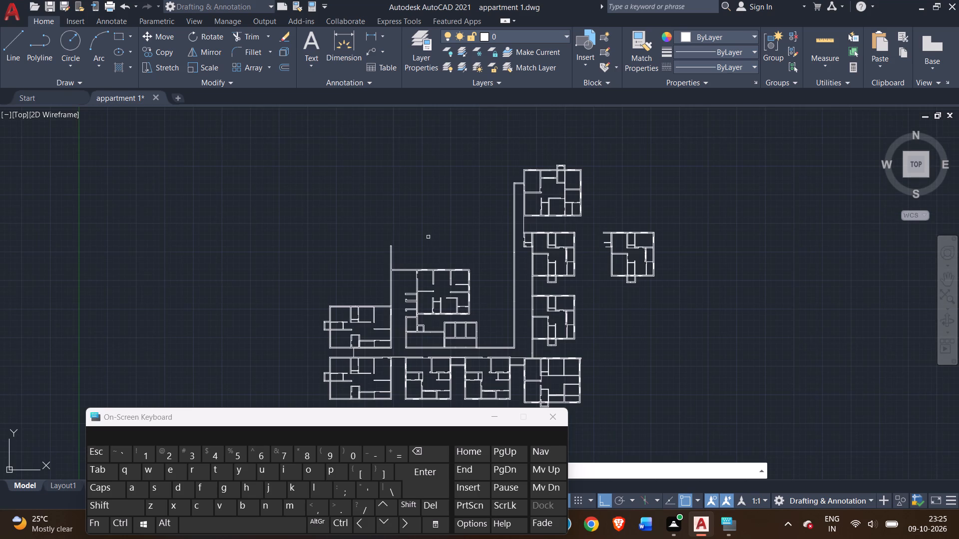
scroll(402, 232, up, 2)
click(373, 290)
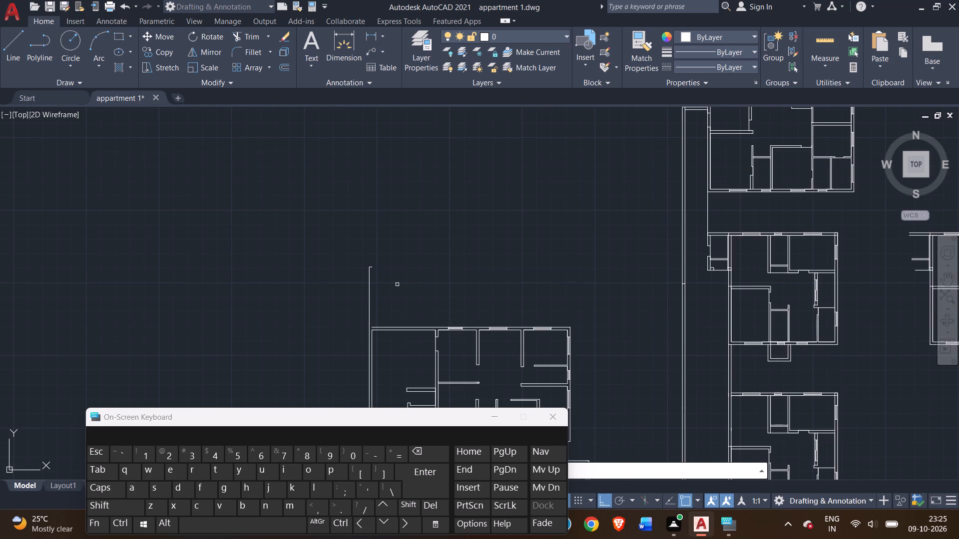
Draw a short line joining the left end of the central plan's outer top wall face to the left outer wall line.
scroll(397, 290, up, 1)
double_click(13, 49)
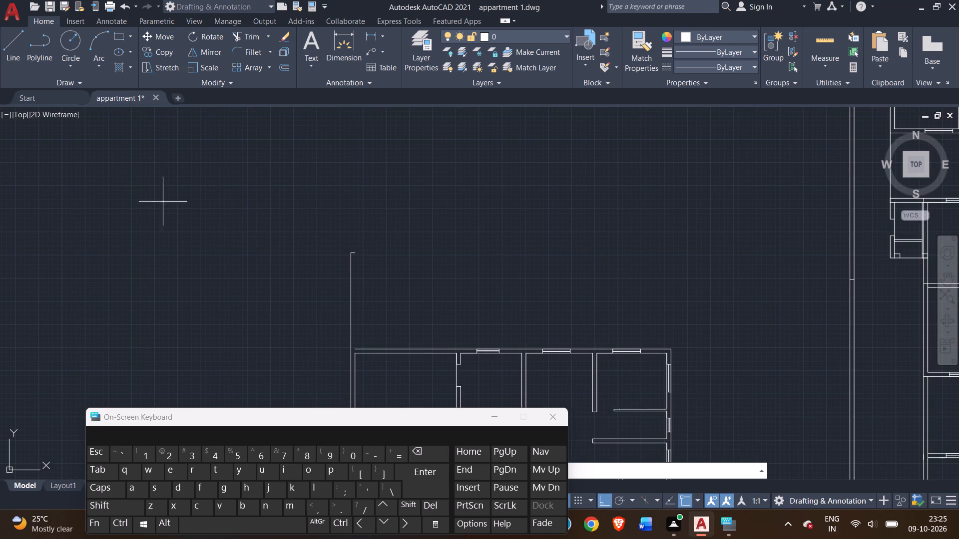
middle_drag(243, 262, 246, 176)
scroll(354, 255, up, 3)
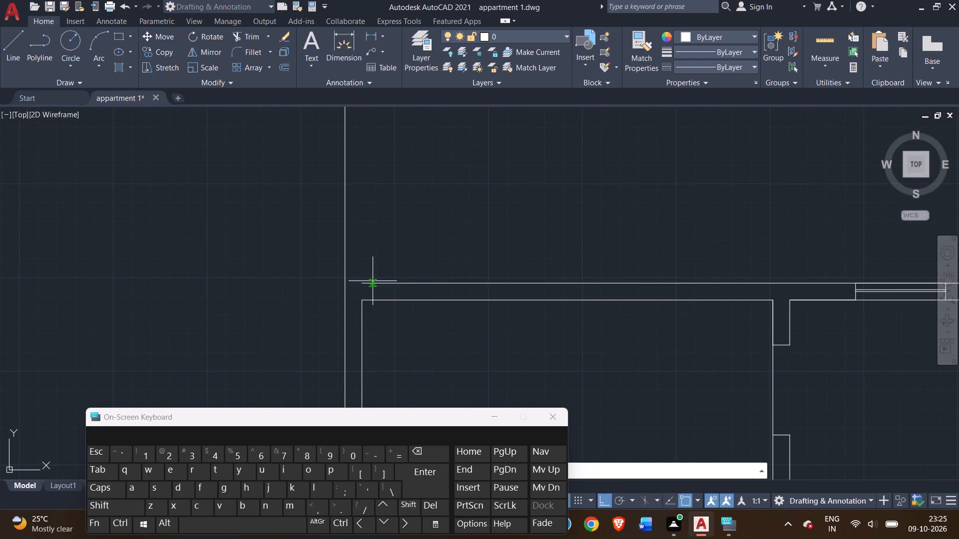
click(361, 284)
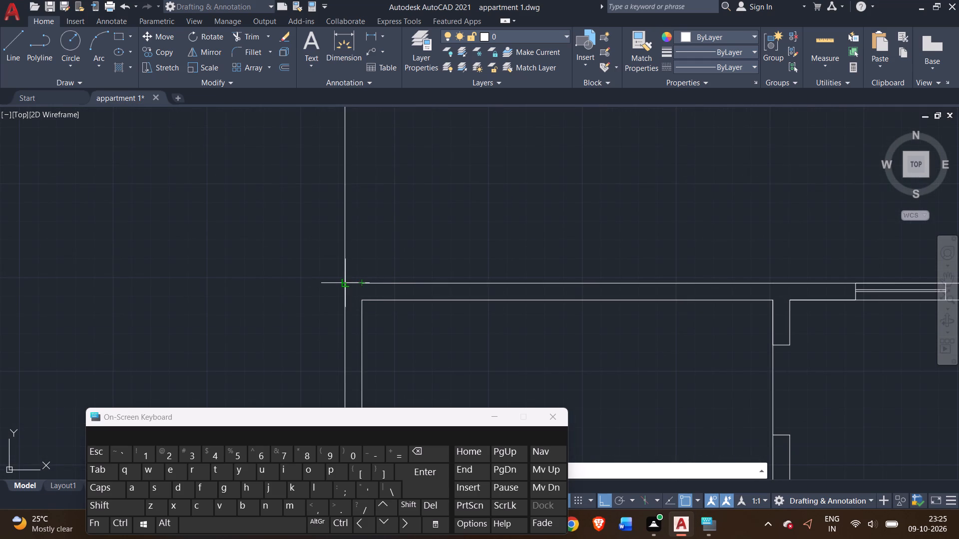
click(342, 284)
right_click(319, 269)
click(346, 272)
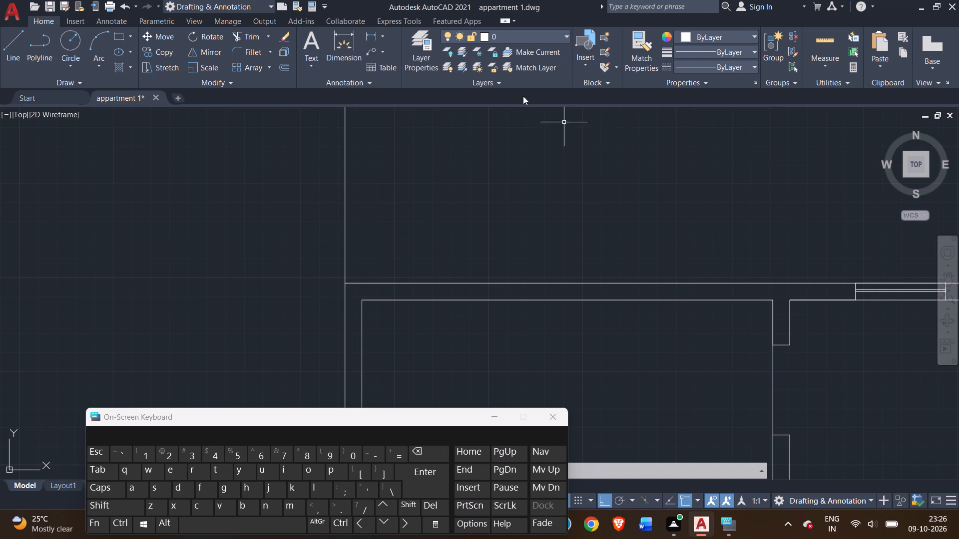
Trim the remaining left outer wall line where it extends above the central plan's top wall.
click(244, 34)
click(343, 128)
Trim the inner bottom wall line's stub crossing the left wall at the central plan's bottom-left corner.
scroll(354, 164, down, 3)
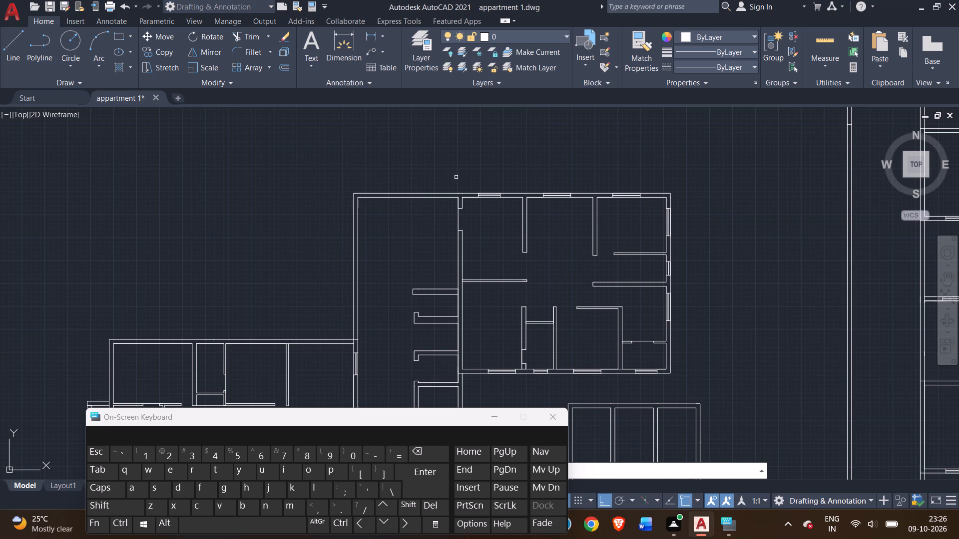
middle_drag(456, 174, 450, 79)
middle_drag(498, 304, 492, 272)
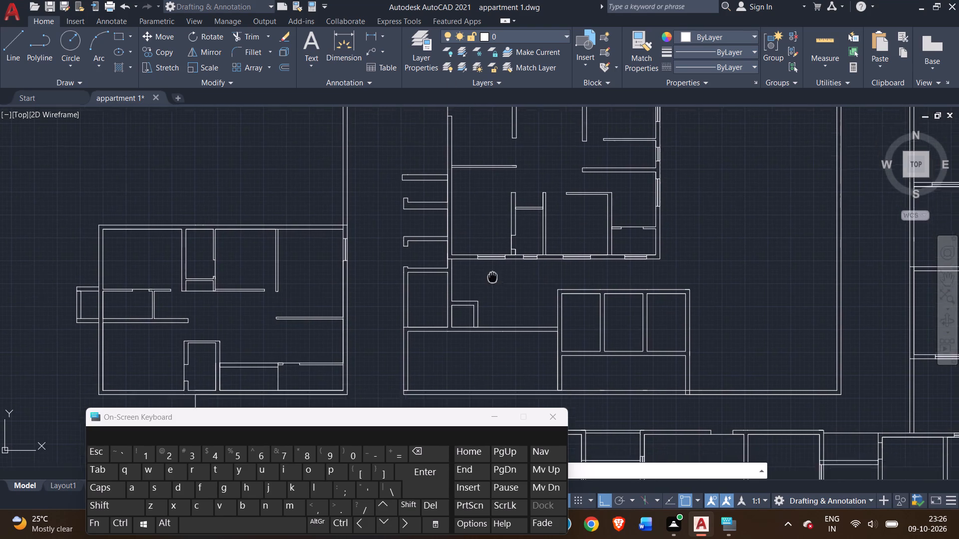
middle_drag(492, 272, 494, 159)
scroll(395, 269, up, 3)
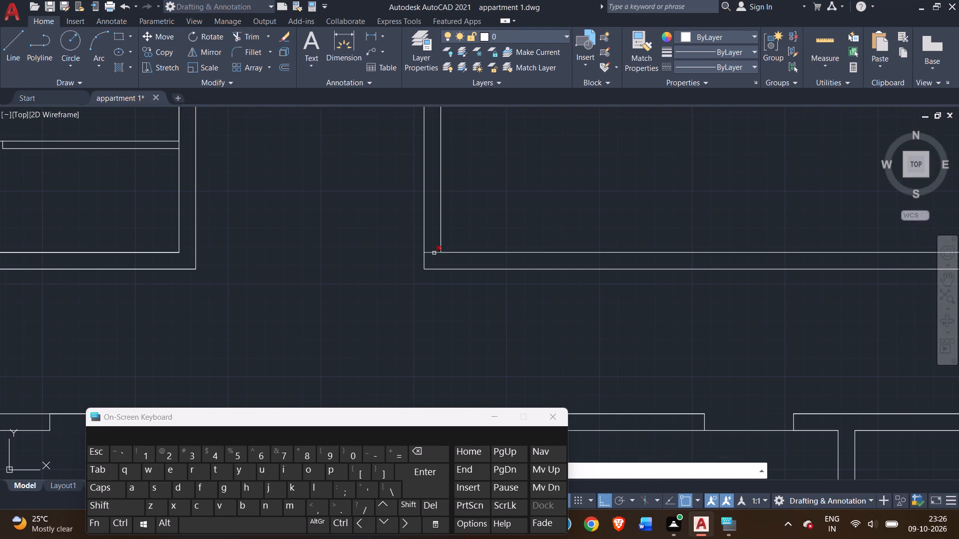
click(434, 254)
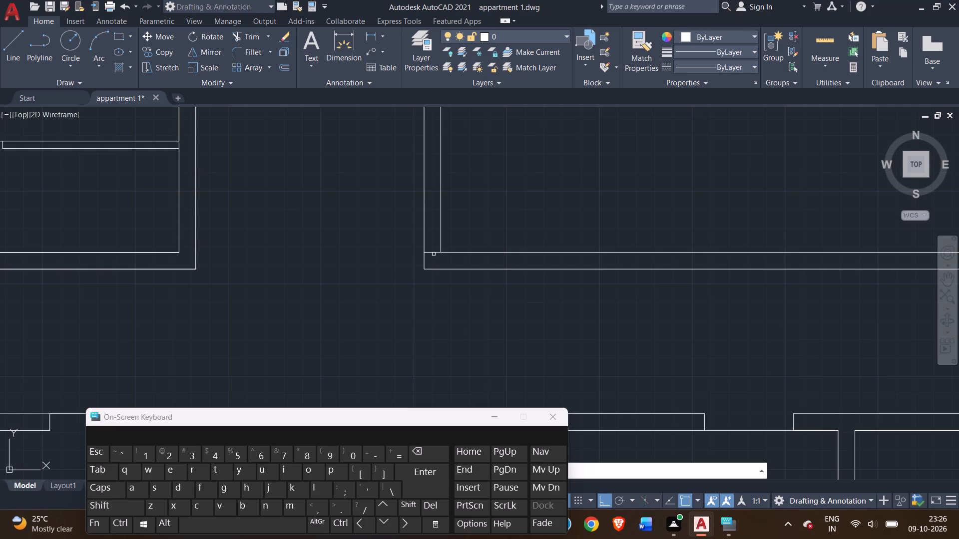
click(434, 252)
Trim the lines crossing the junction of the bottom wall and the three-room block's right wall in the central plan.
scroll(470, 225, down, 5)
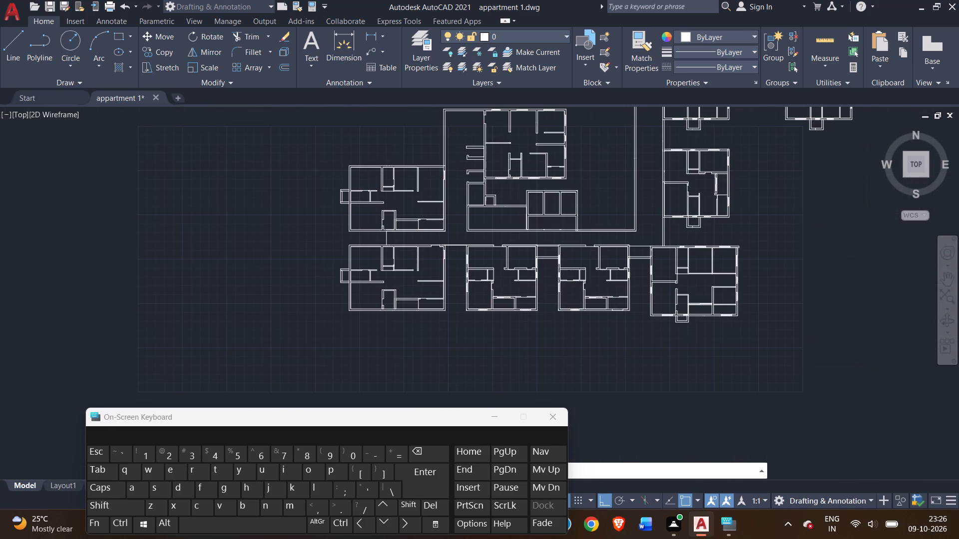
scroll(583, 210, up, 3)
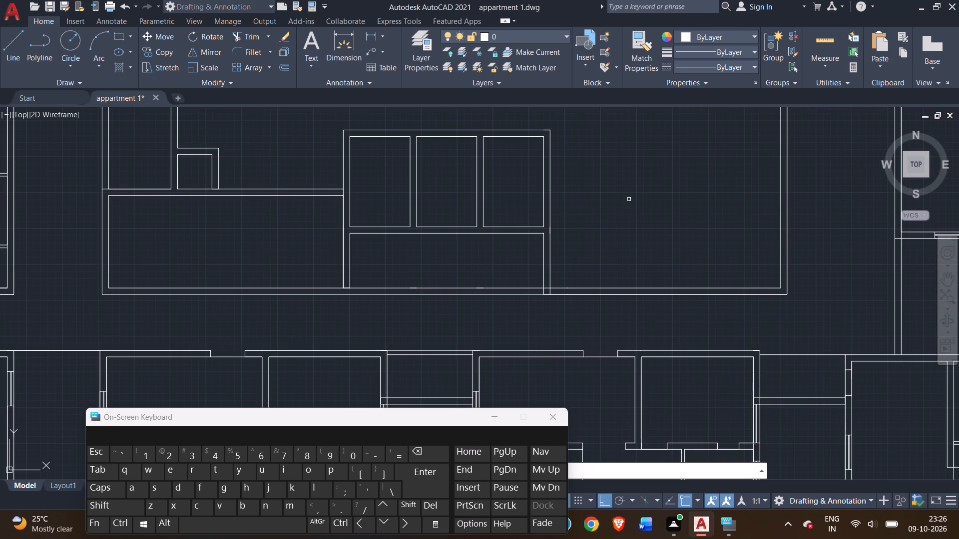
scroll(572, 283, up, 3)
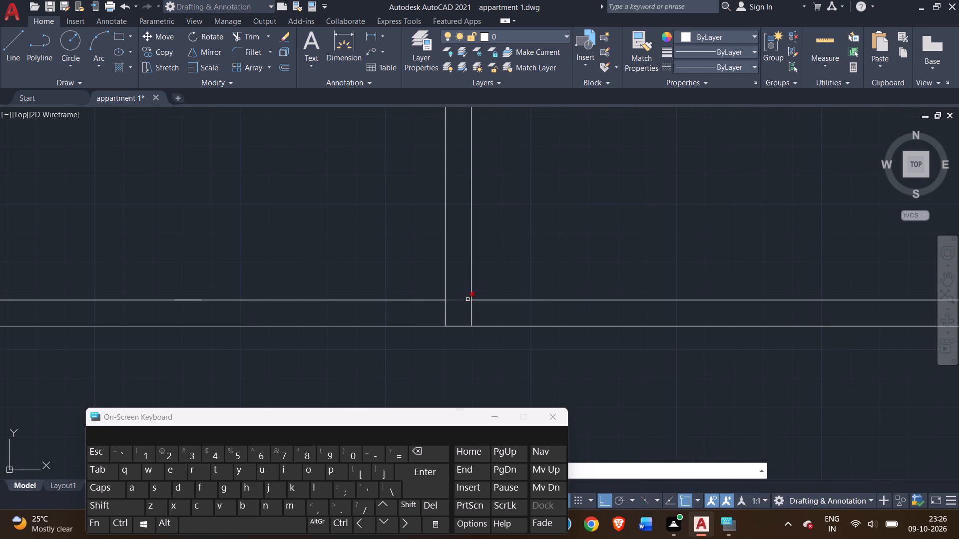
double_click(463, 299)
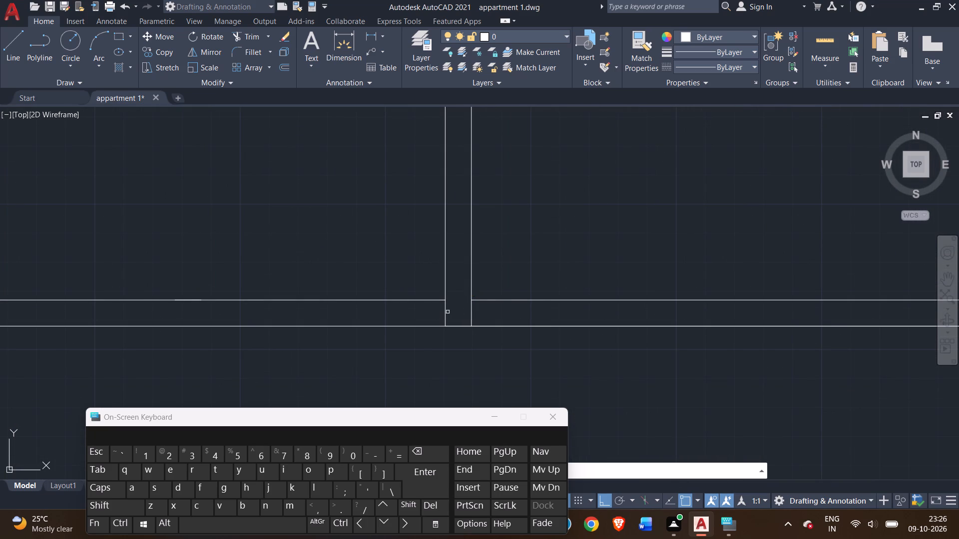
click(445, 311)
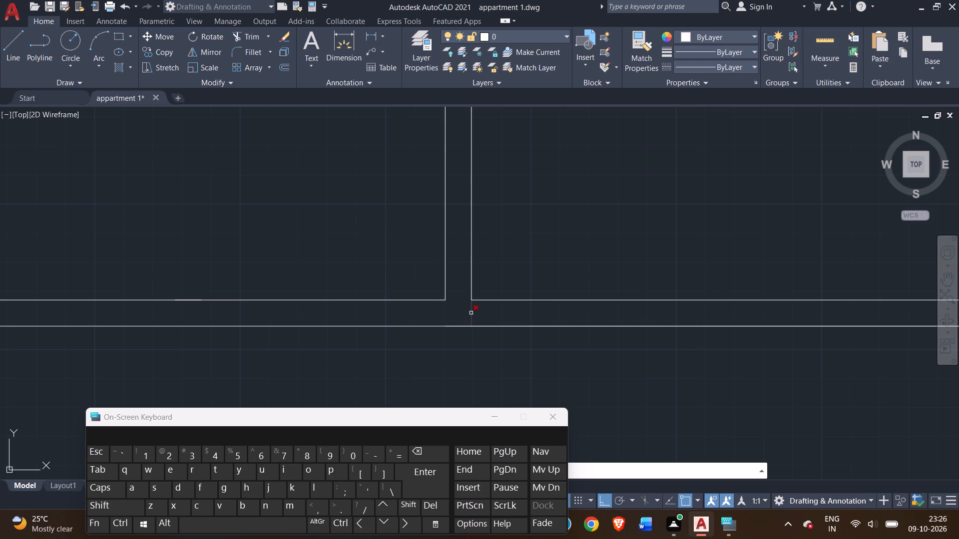
click(471, 313)
Trim the bottom wall's inner face between the two lines of the three-room block's left wall.
scroll(324, 237, down, 3)
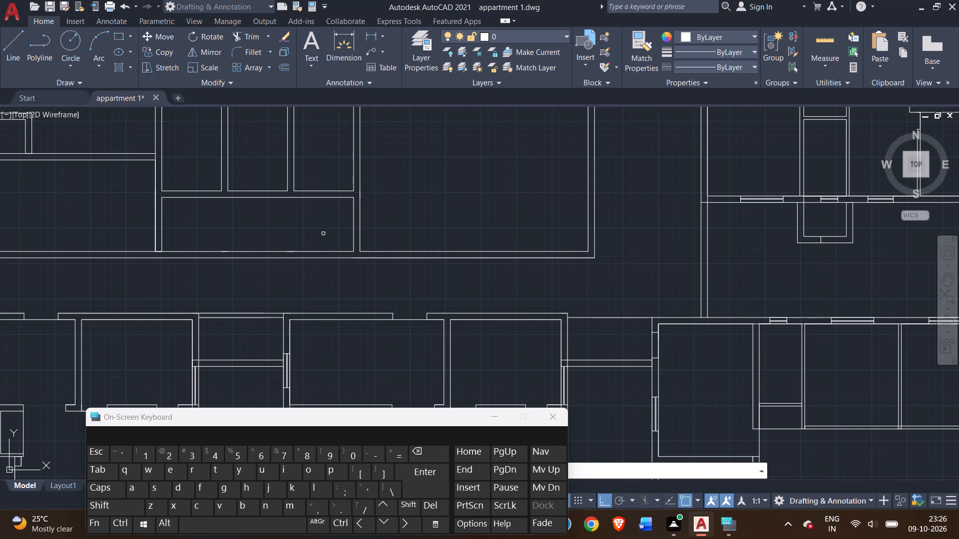
middle_drag(323, 234, 492, 247)
scroll(253, 269, up, 3)
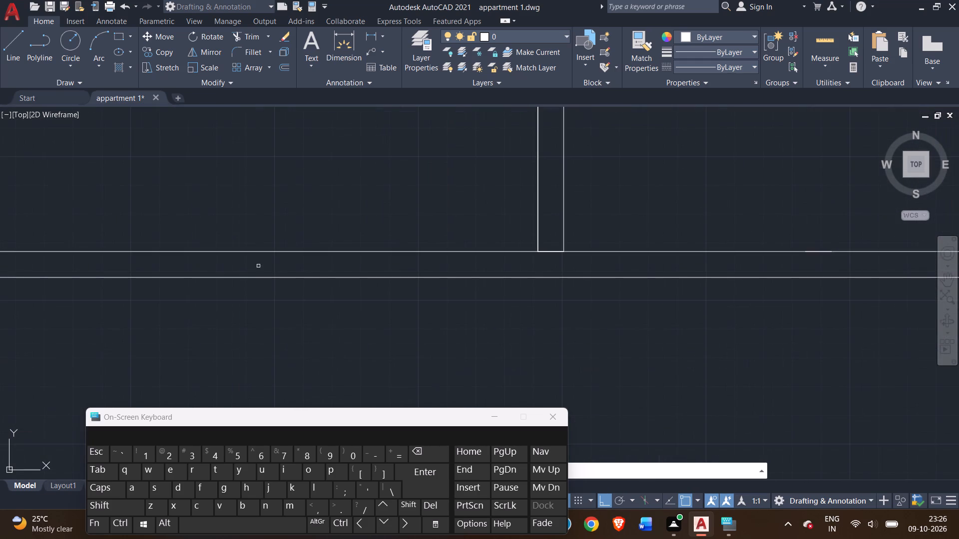
click(549, 251)
click(550, 252)
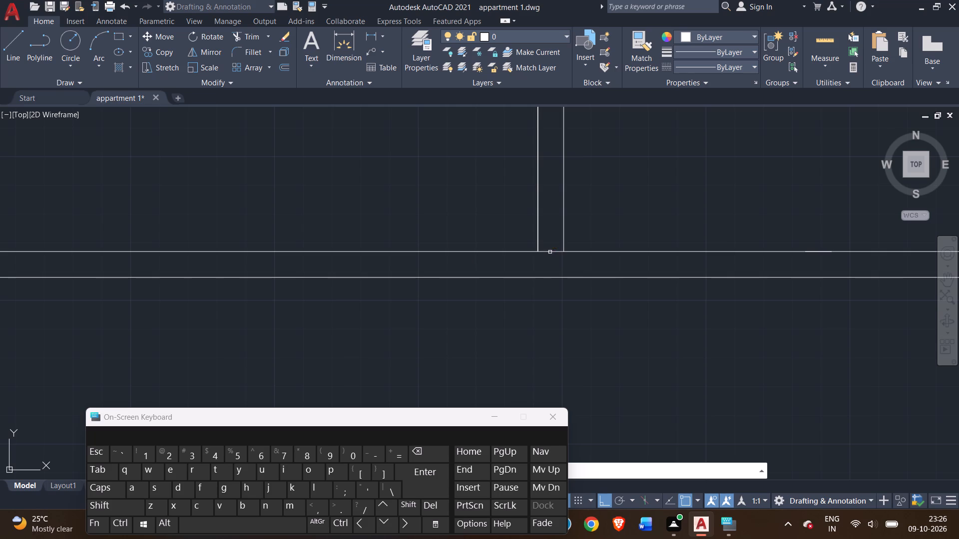
click(551, 253)
Trim the crossing lines where the bottom wall meets the left wall of the plan above the bottom-right plan.
scroll(450, 240, down, 2)
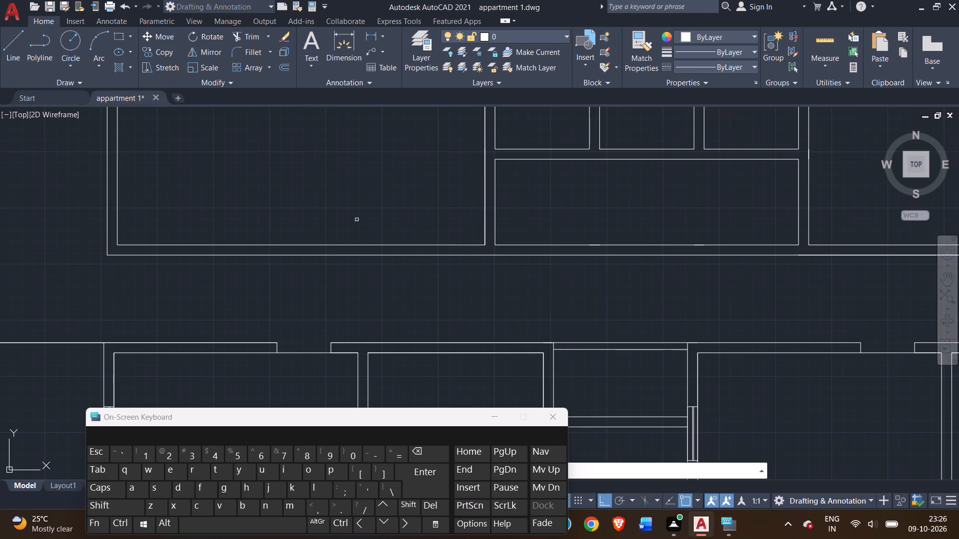
scroll(292, 214, down, 2)
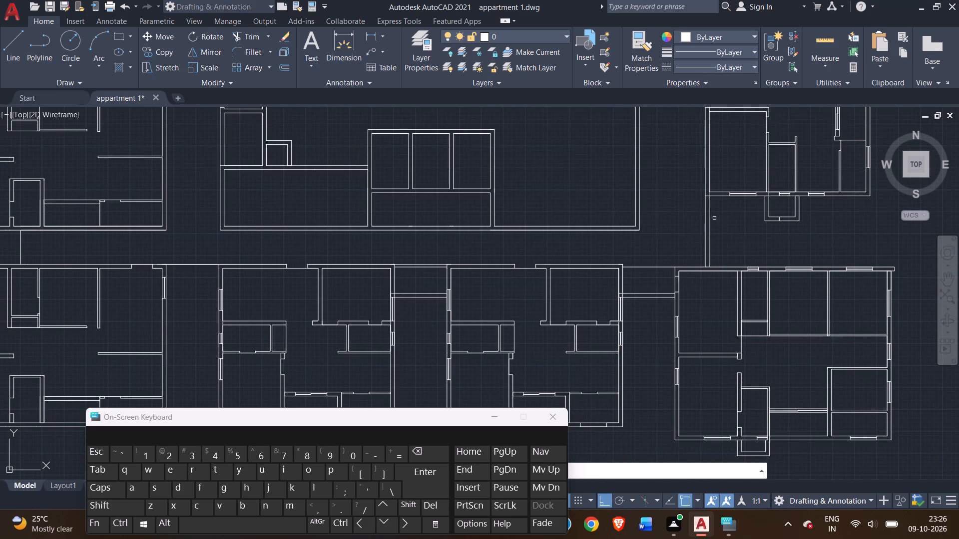
scroll(720, 207, up, 3)
middle_drag(686, 200, 678, 307)
scroll(678, 307, up, 1)
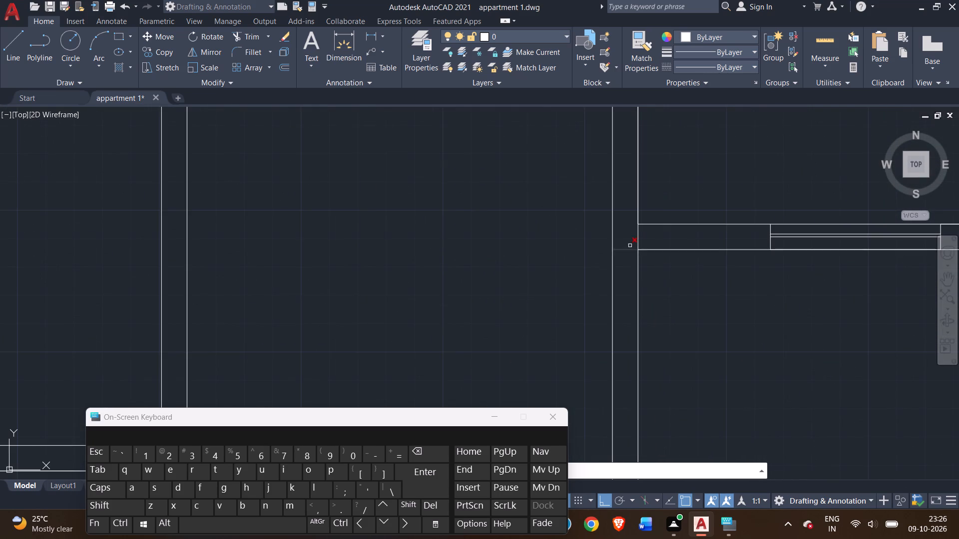
scroll(629, 231, up, 3)
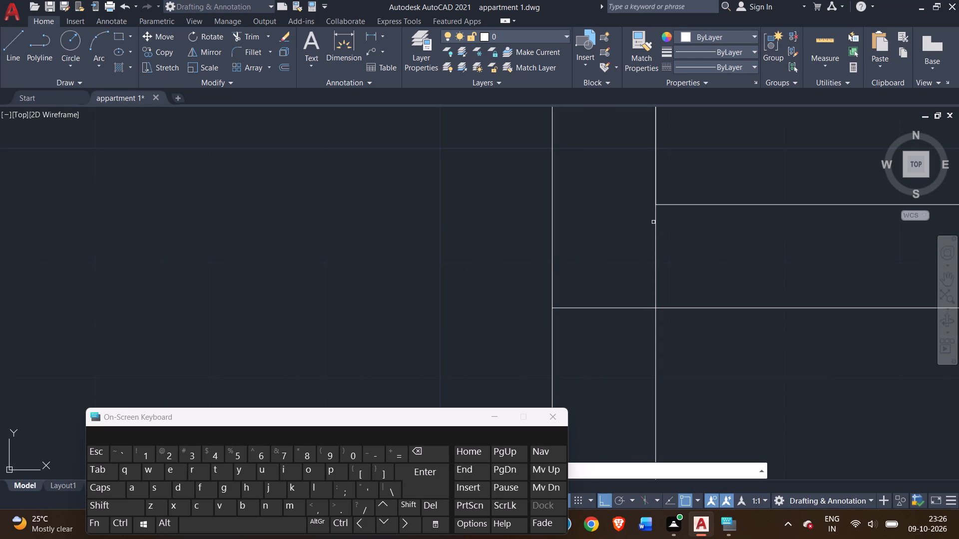
double_click(657, 225)
scroll(660, 236, down, 1)
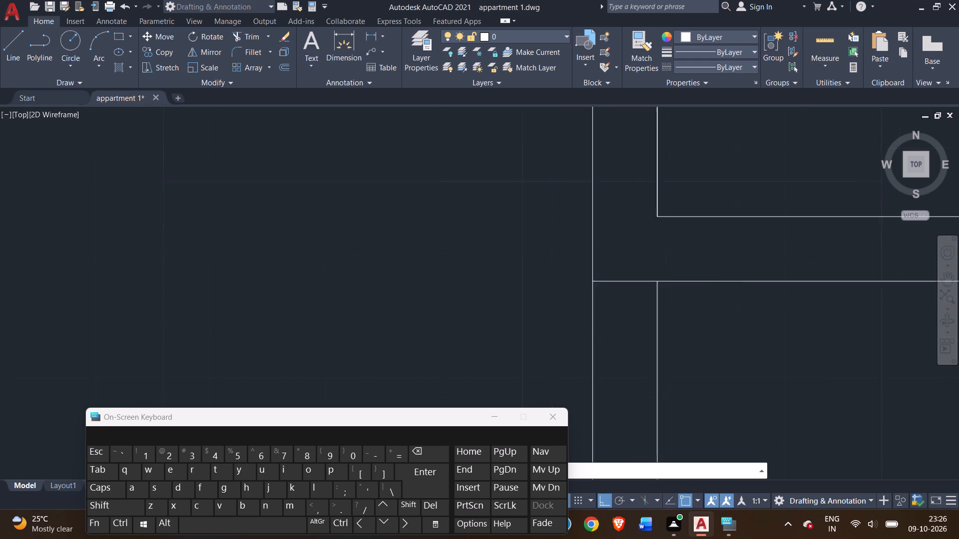
scroll(660, 236, down, 1)
click(644, 264)
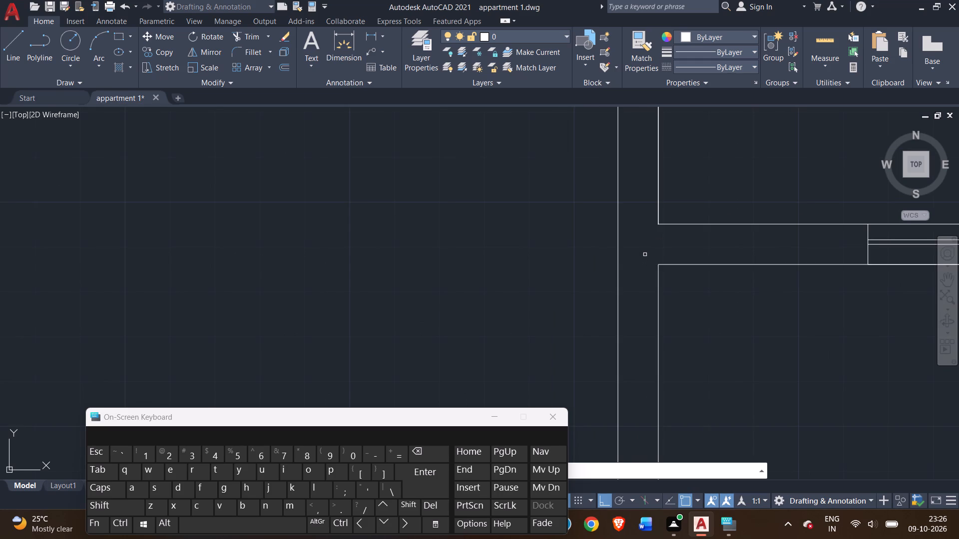
Trim the crossing lines where that plan's bottom wall meets the small projecting room's left wall and the partition above.
scroll(646, 255, down, 3)
scroll(792, 250, up, 3)
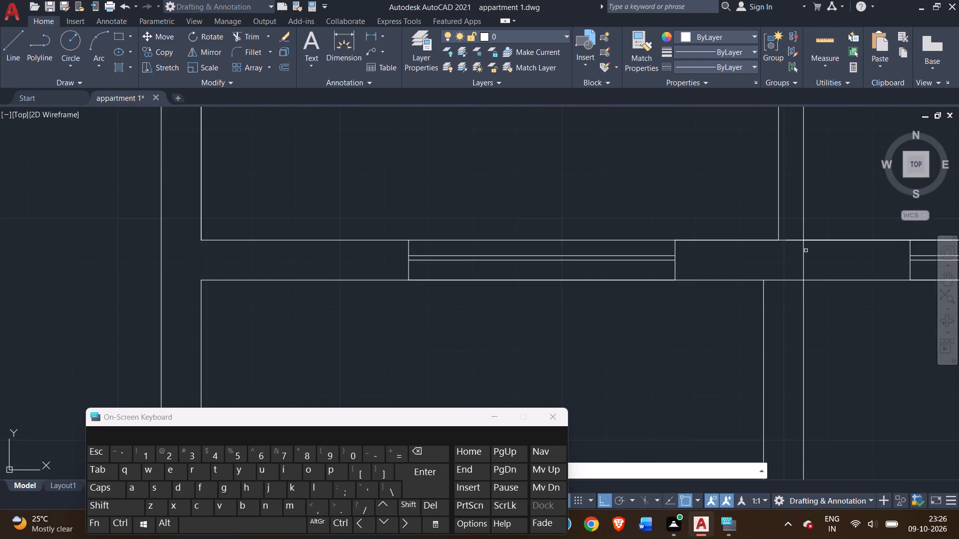
click(804, 253)
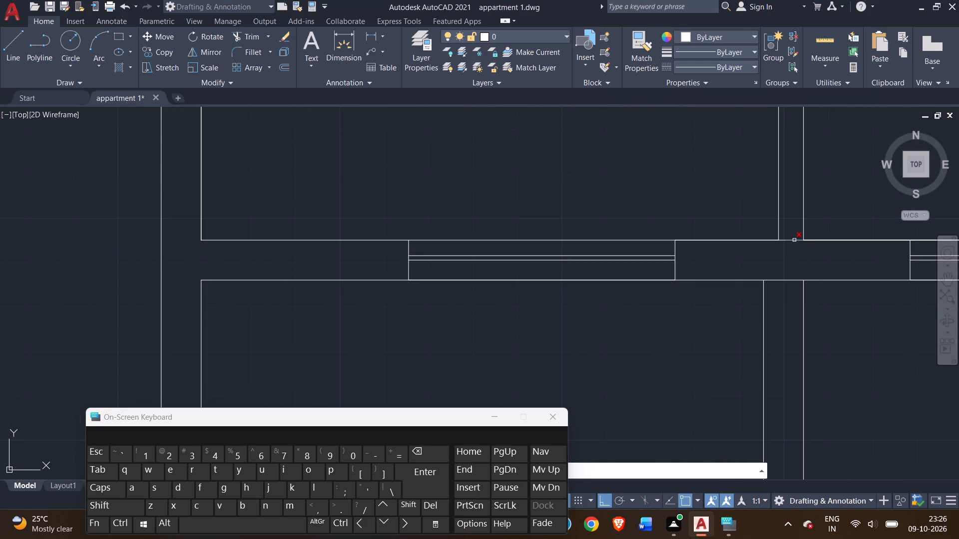
click(794, 240)
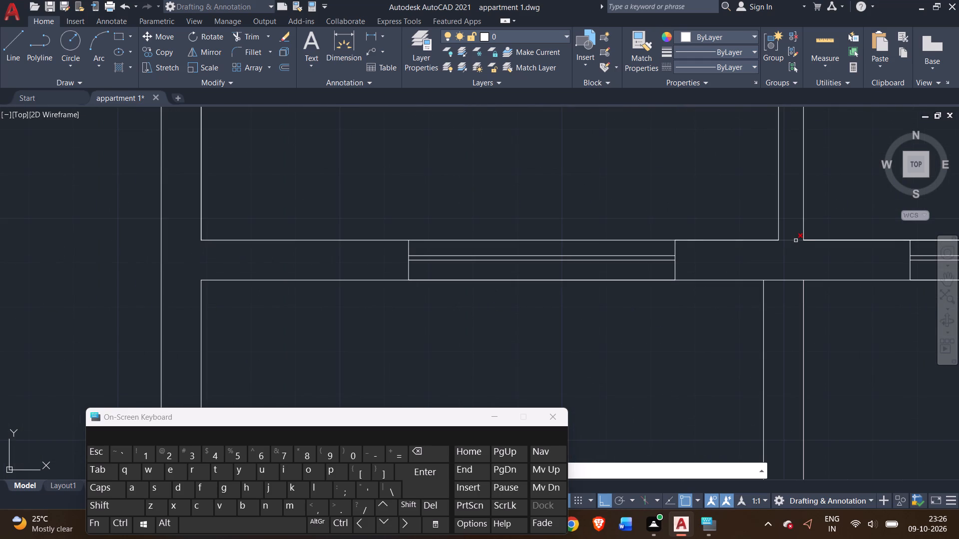
click(796, 241)
click(792, 281)
Trim both bottom wall faces where they cross the small projecting room's right wall and the partition above it.
scroll(791, 277, down, 3)
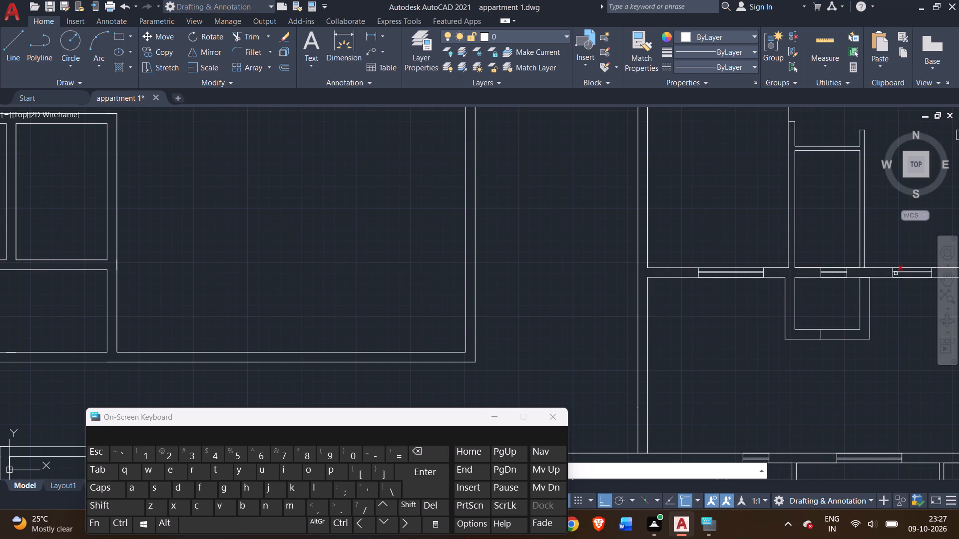
scroll(888, 271, up, 3)
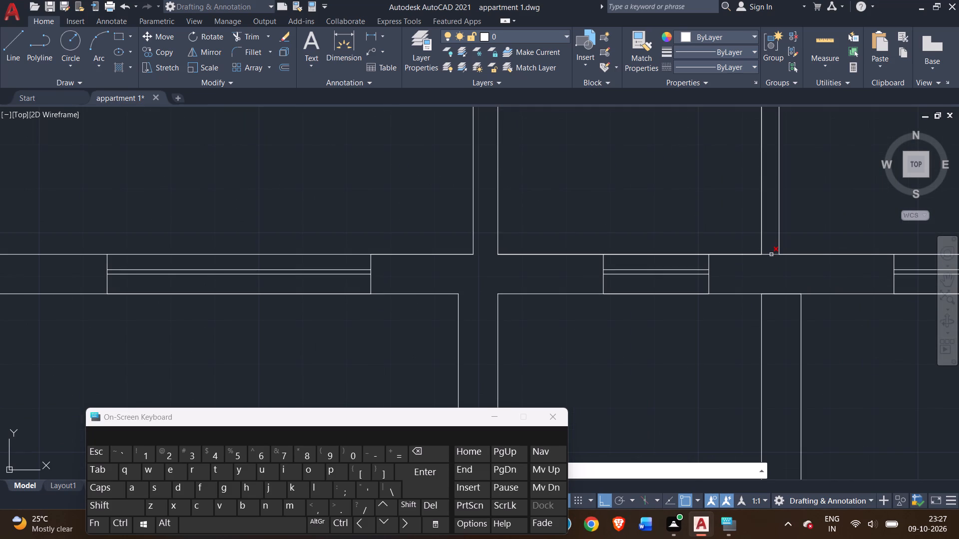
click(771, 255)
click(771, 254)
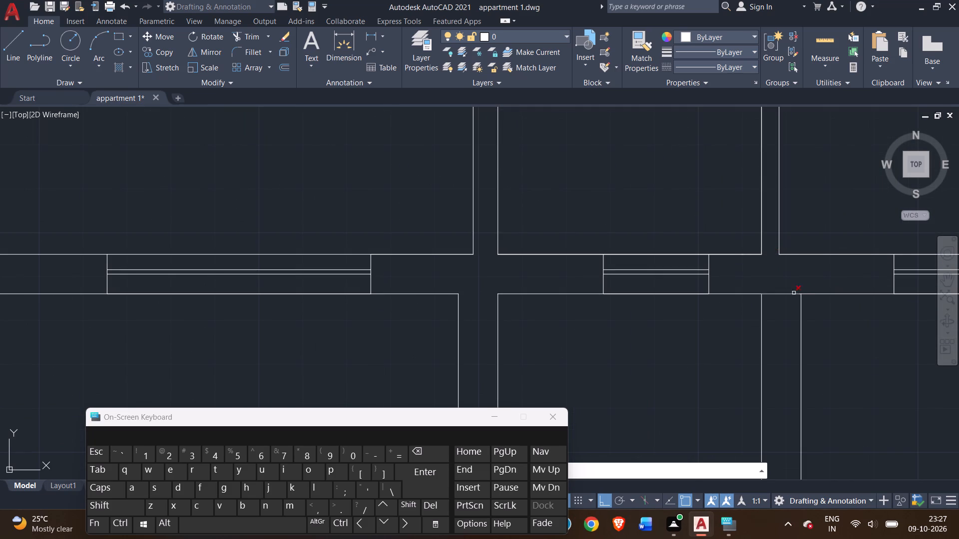
click(787, 297)
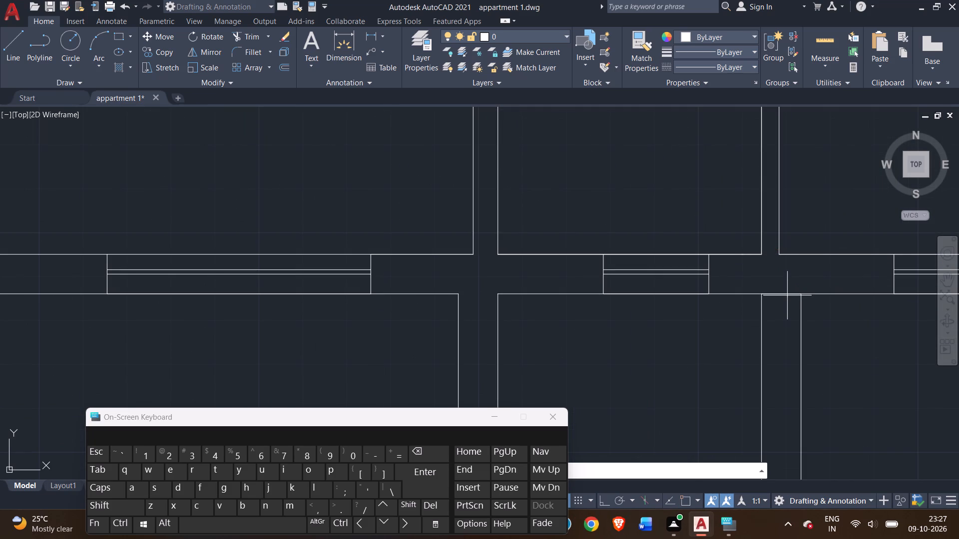
click(784, 285)
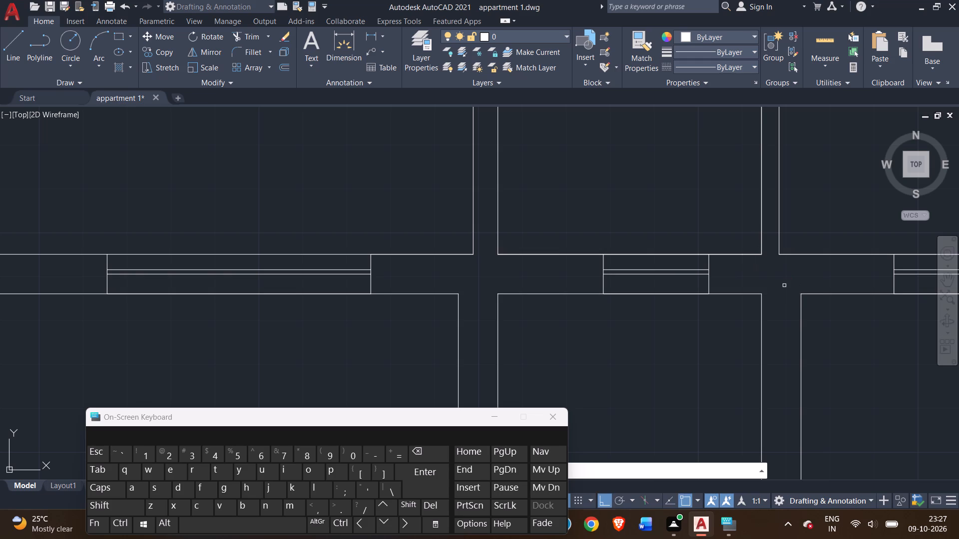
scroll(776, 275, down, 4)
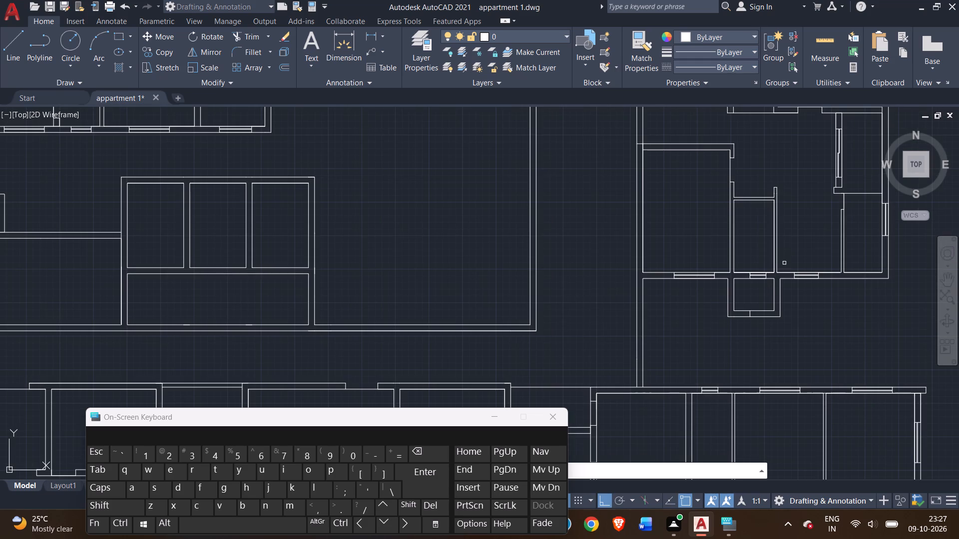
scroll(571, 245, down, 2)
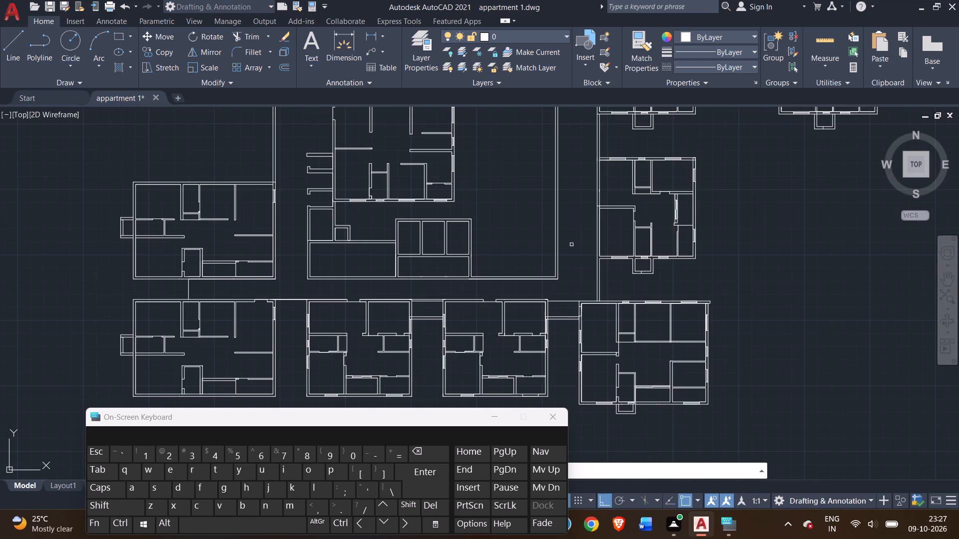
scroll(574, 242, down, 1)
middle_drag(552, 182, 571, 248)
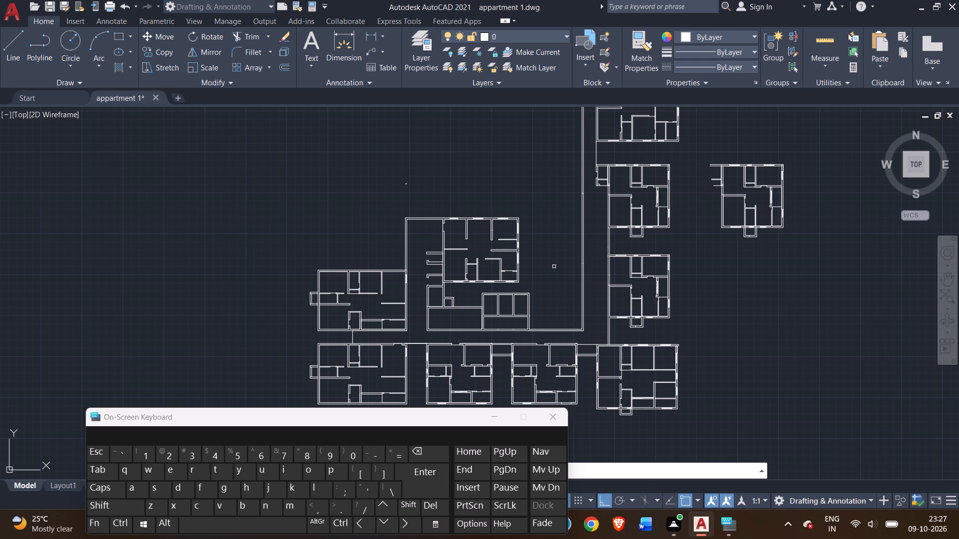
Draw a horizontal line from the central plan's outer top-right corner to the far line of the tall vertical wall.
scroll(554, 267, down, 1)
middle_drag(541, 252, 541, 256)
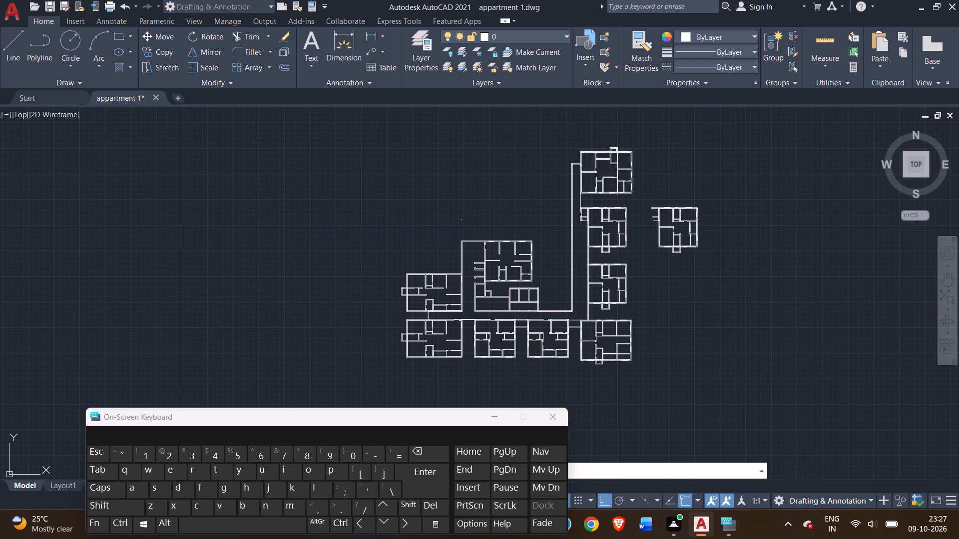
middle_drag(541, 256, 549, 258)
middle_click(549, 258)
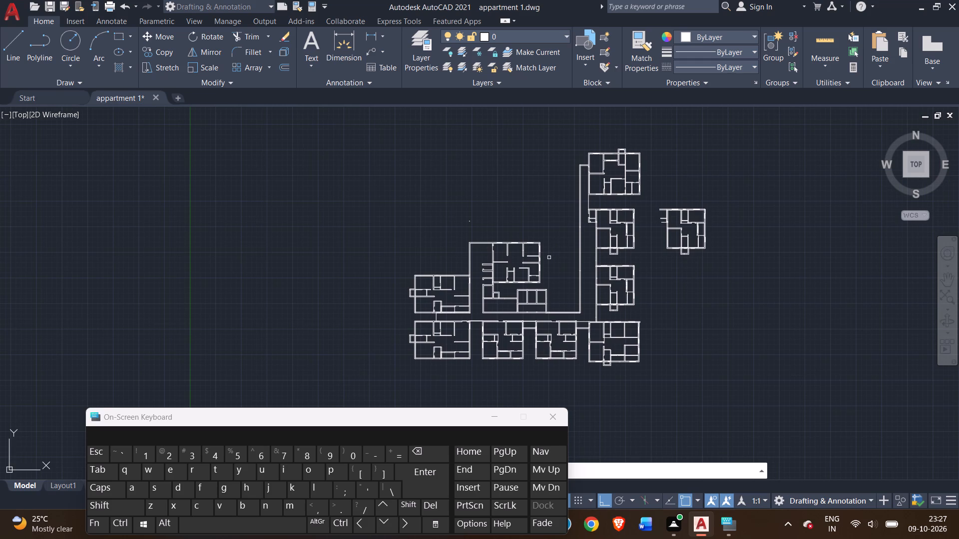
click(16, 37)
scroll(565, 254, up, 3)
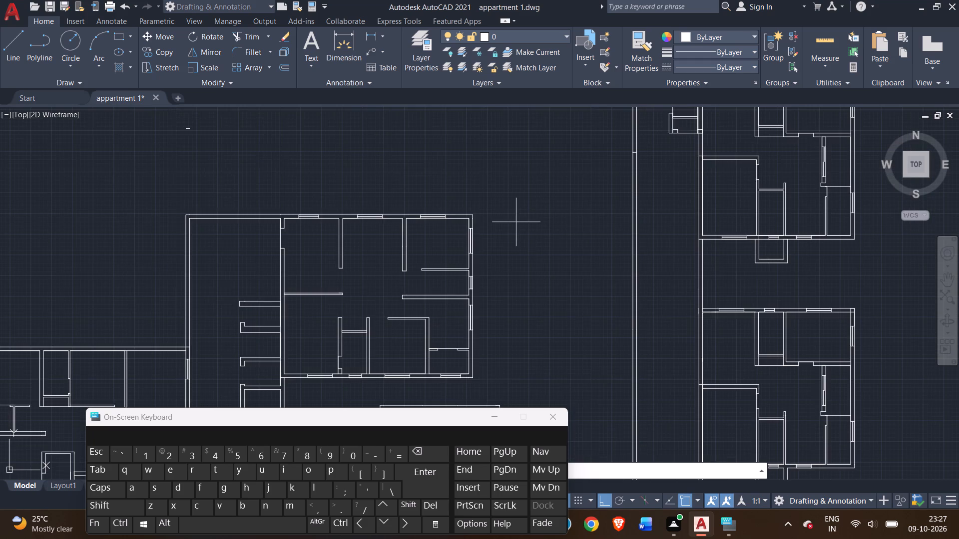
scroll(506, 215, up, 1)
click(6, 48)
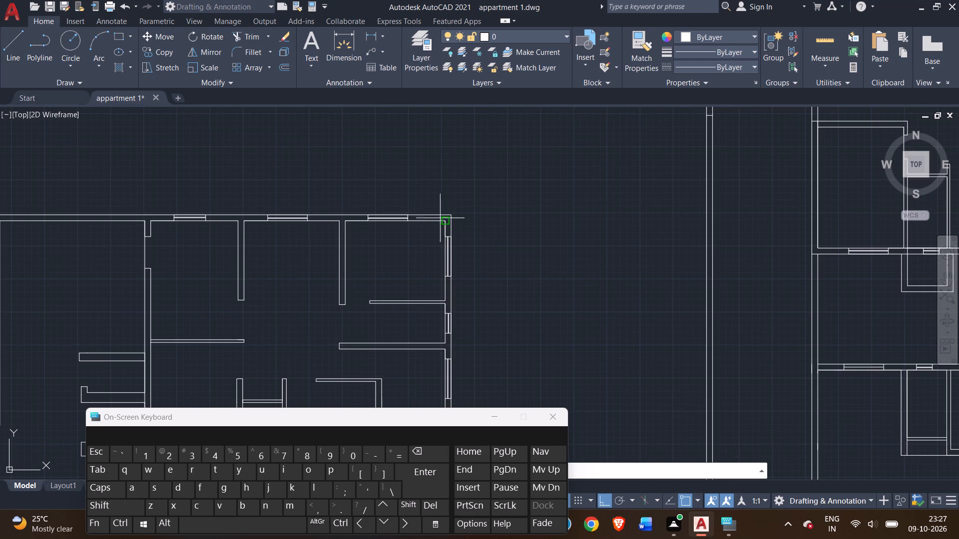
click(453, 213)
click(713, 213)
right_click(684, 232)
click(700, 241)
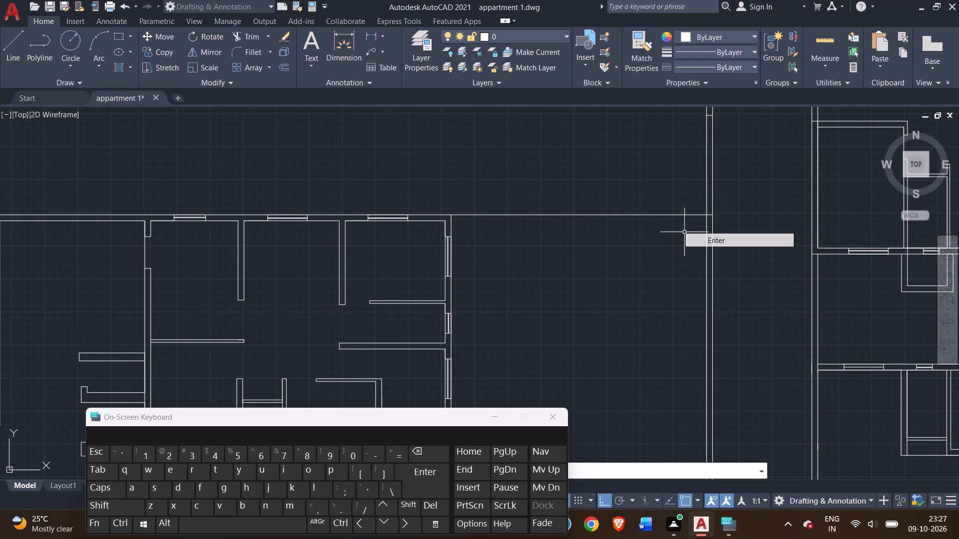
Draw the wall's parallel inner line from the central plan's inner top-right corner to the near line of the tall vertical wall.
click(11, 47)
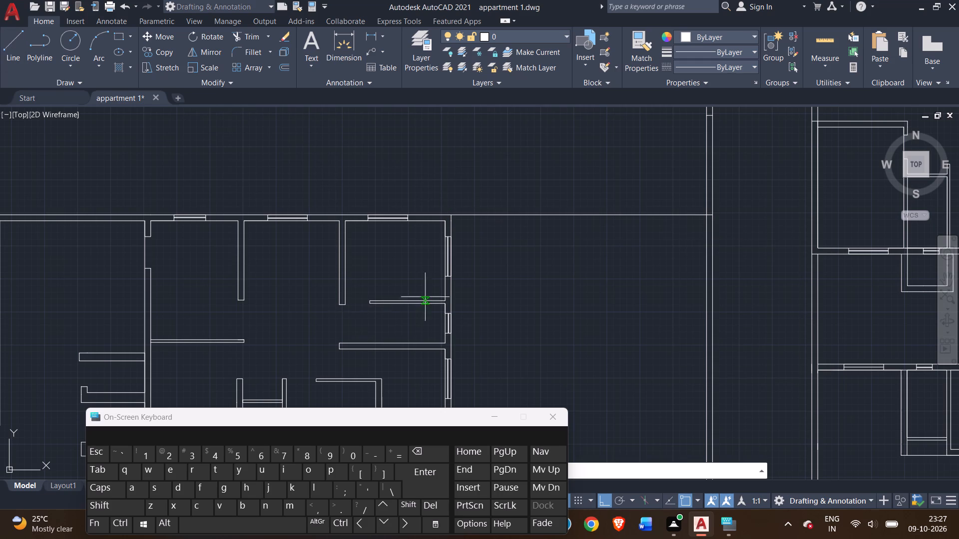
scroll(436, 241, up, 3)
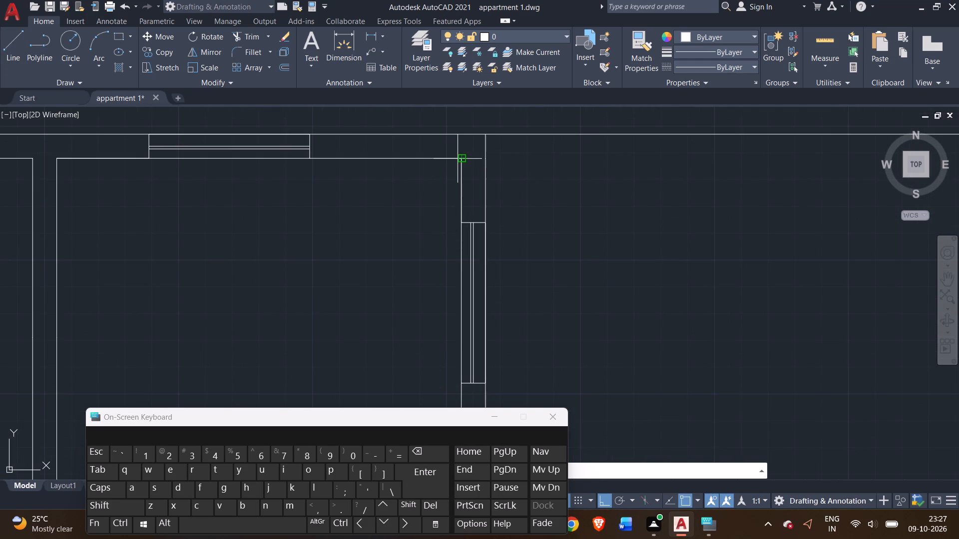
click(460, 158)
scroll(734, 213, down, 4)
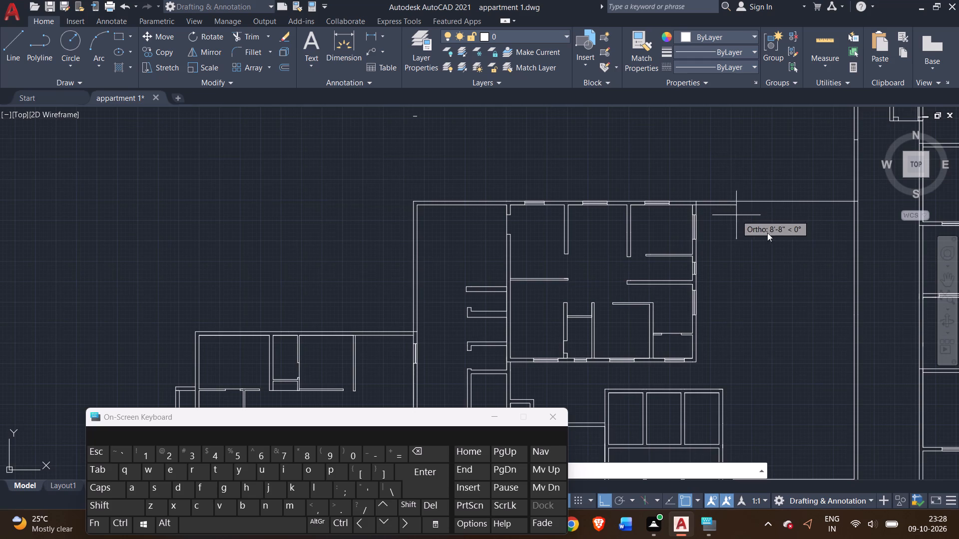
middle_drag(771, 237, 603, 225)
scroll(684, 212, up, 2)
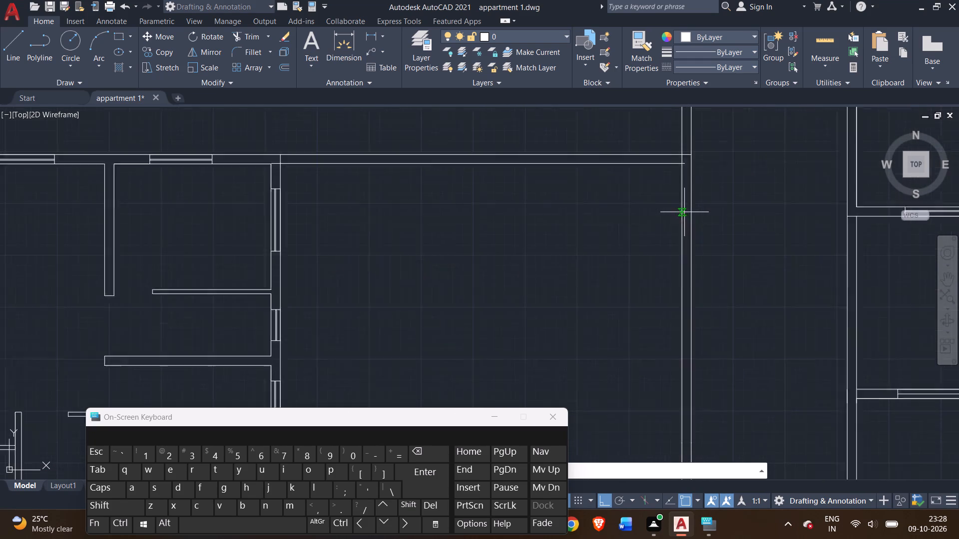
scroll(684, 212, up, 1)
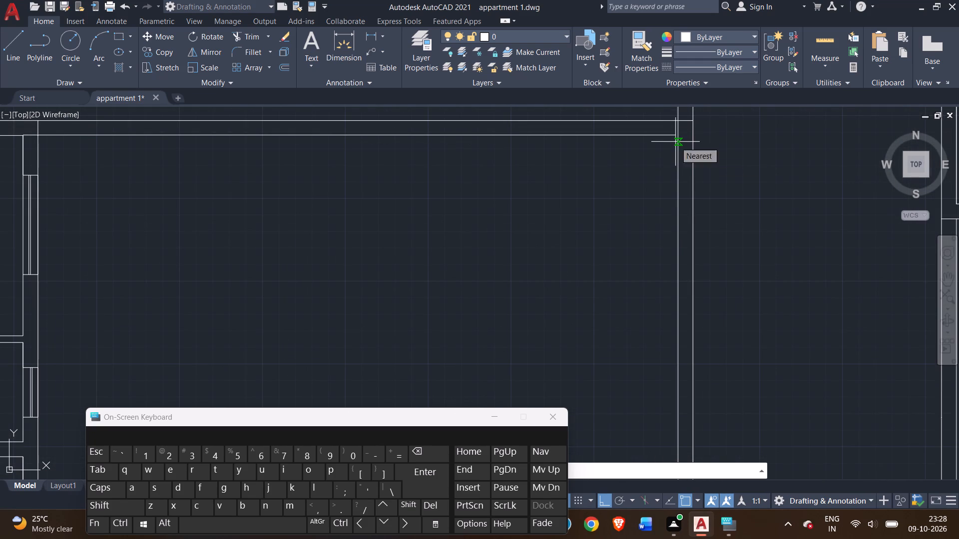
click(675, 142)
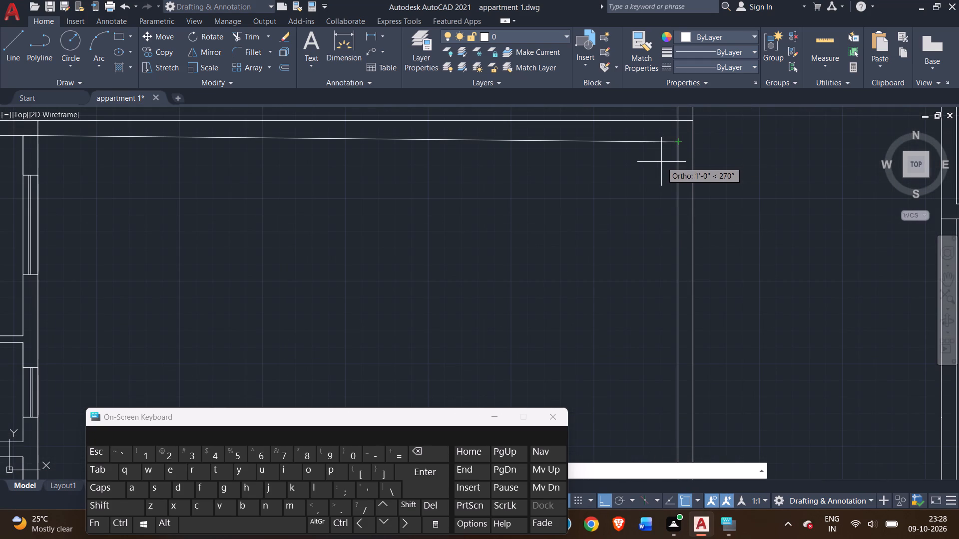
key(ctrl+z)
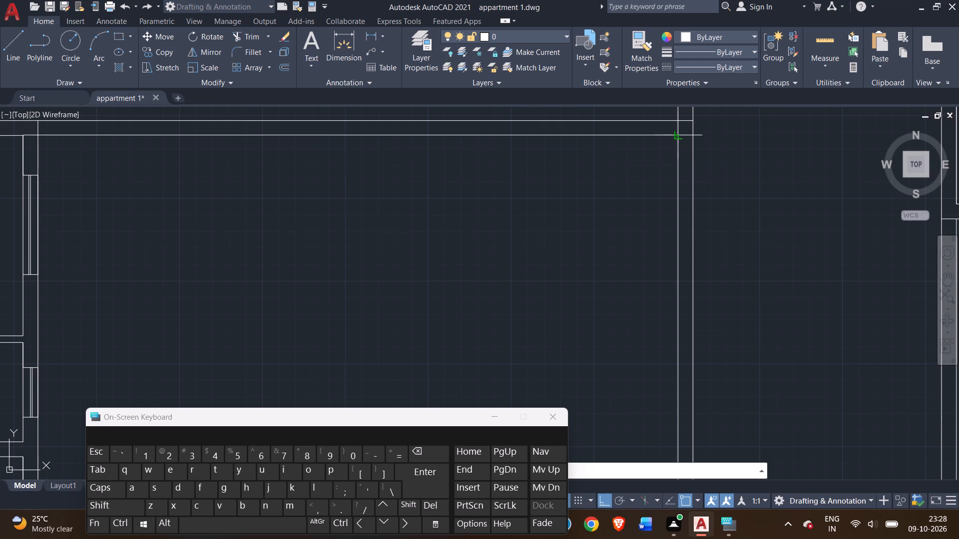
click(681, 135)
right_click(640, 165)
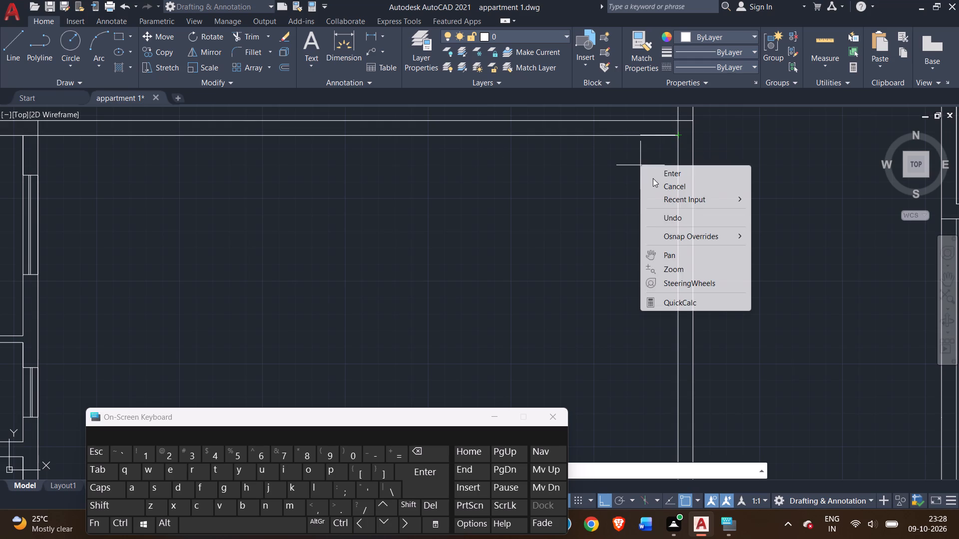
click(655, 177)
Examine the new wall connection and the overall layout of the surrounding plans.
scroll(584, 215, down, 2)
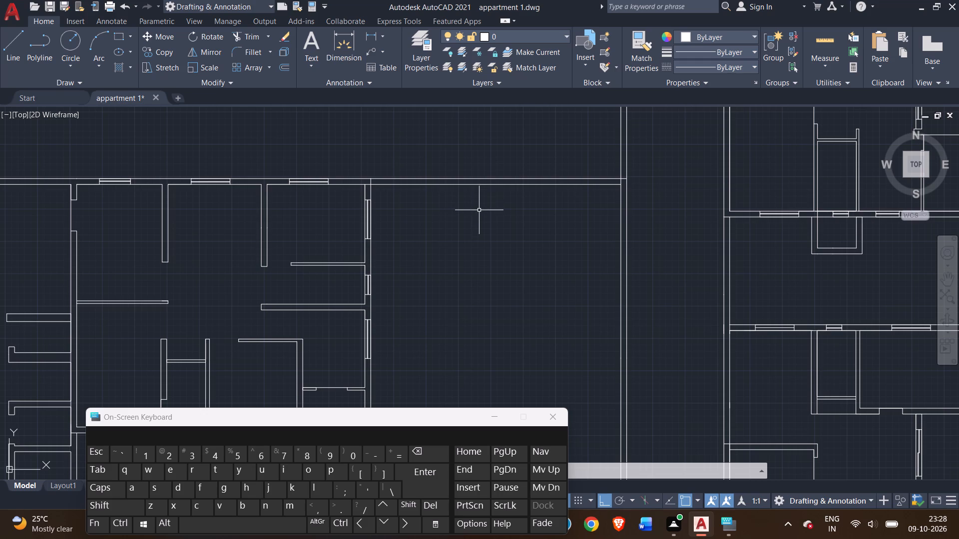
middle_drag(479, 210, 483, 254)
scroll(324, 252, down, 2)
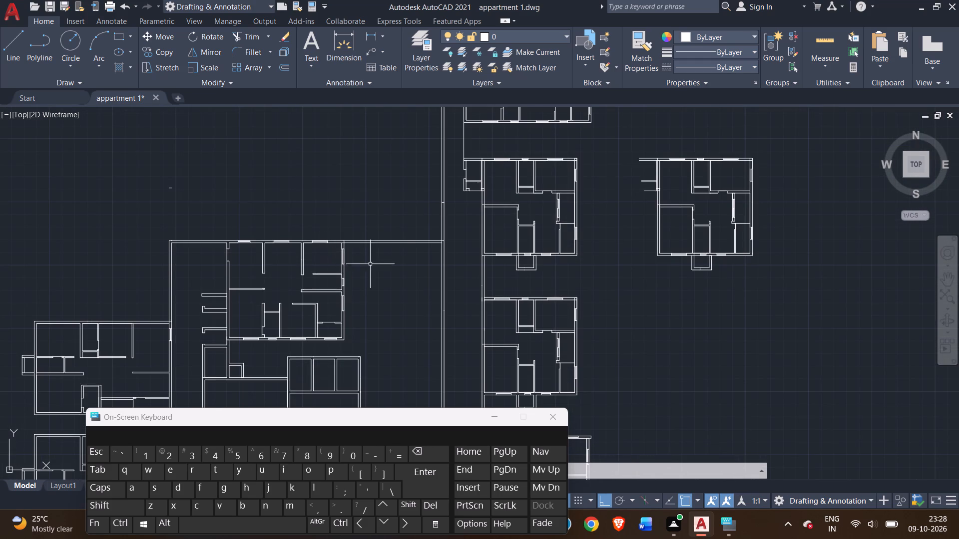
middle_drag(409, 273, 469, 219)
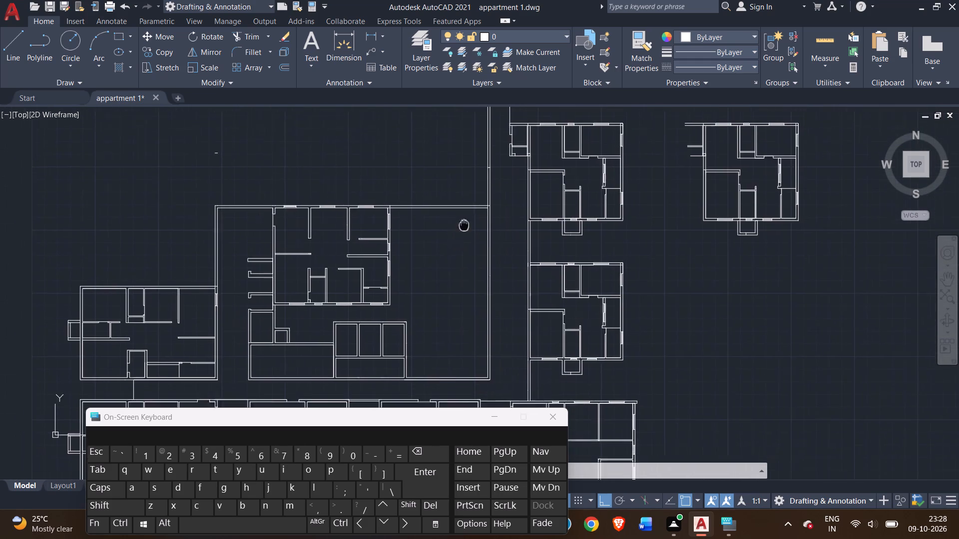
middle_drag(469, 219, 476, 206)
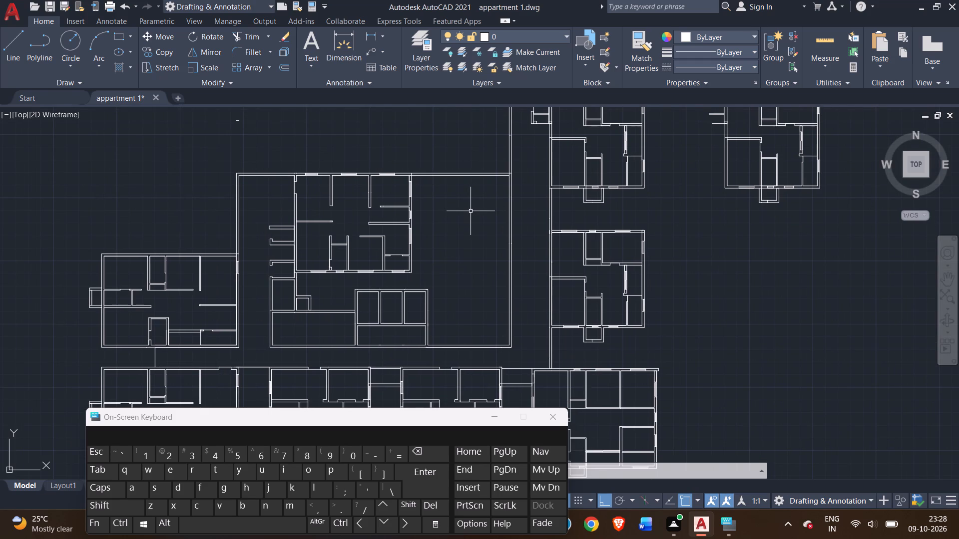
scroll(471, 211, down, 2)
scroll(372, 230, up, 3)
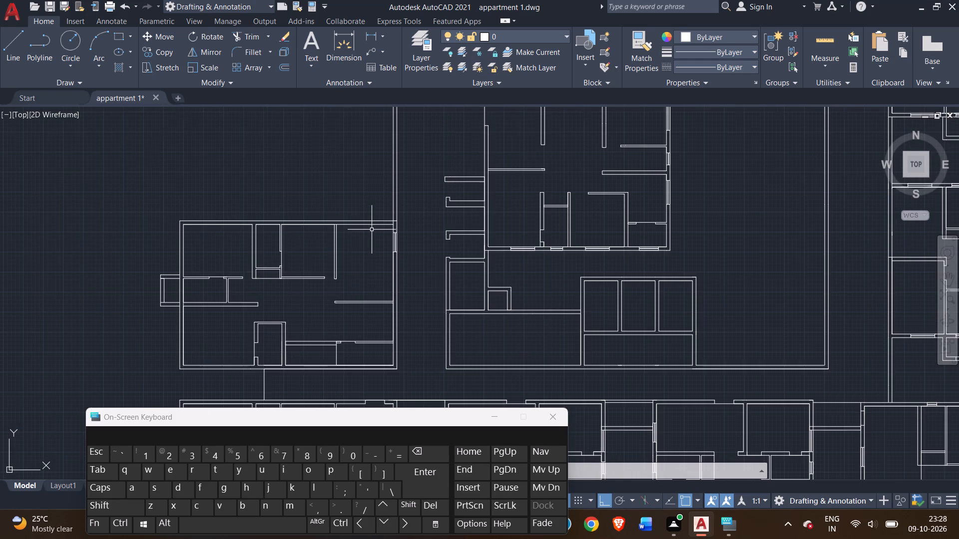
scroll(372, 230, down, 5)
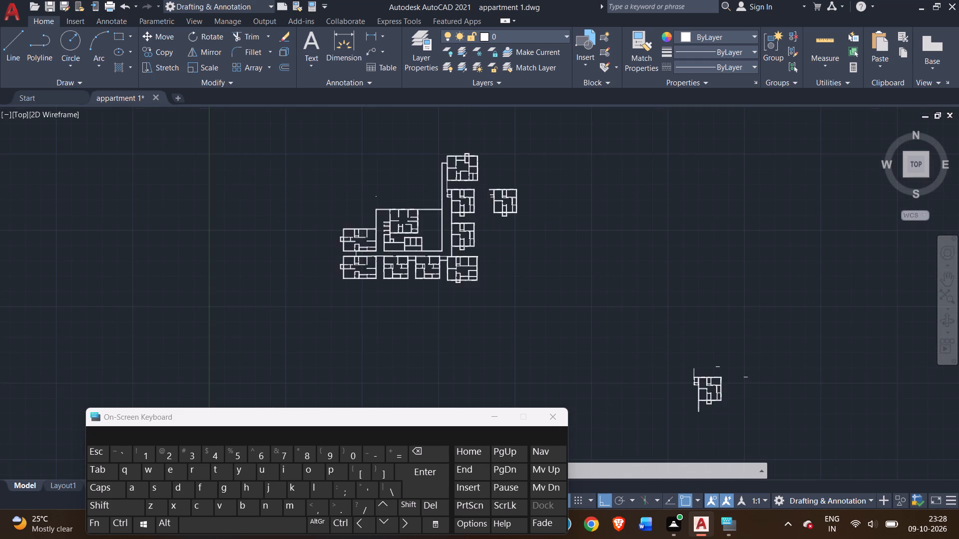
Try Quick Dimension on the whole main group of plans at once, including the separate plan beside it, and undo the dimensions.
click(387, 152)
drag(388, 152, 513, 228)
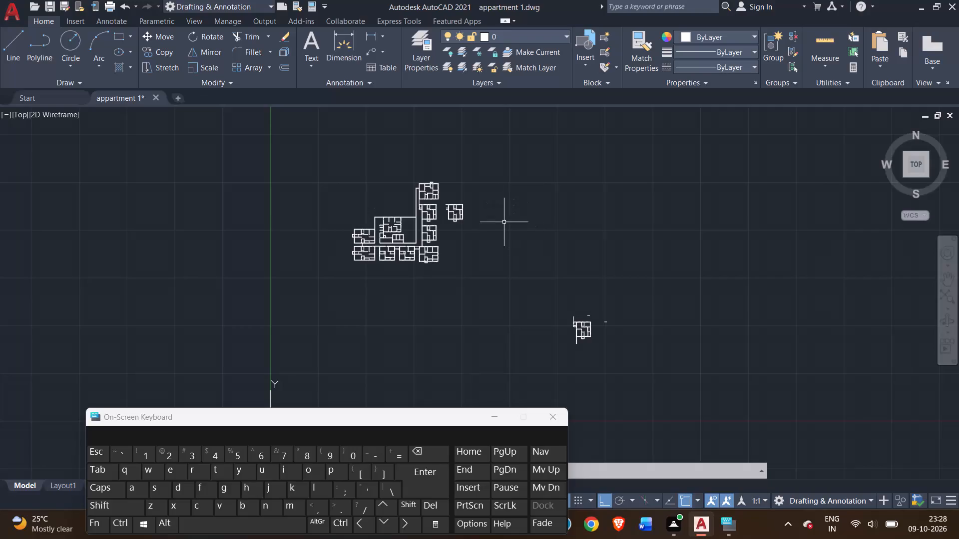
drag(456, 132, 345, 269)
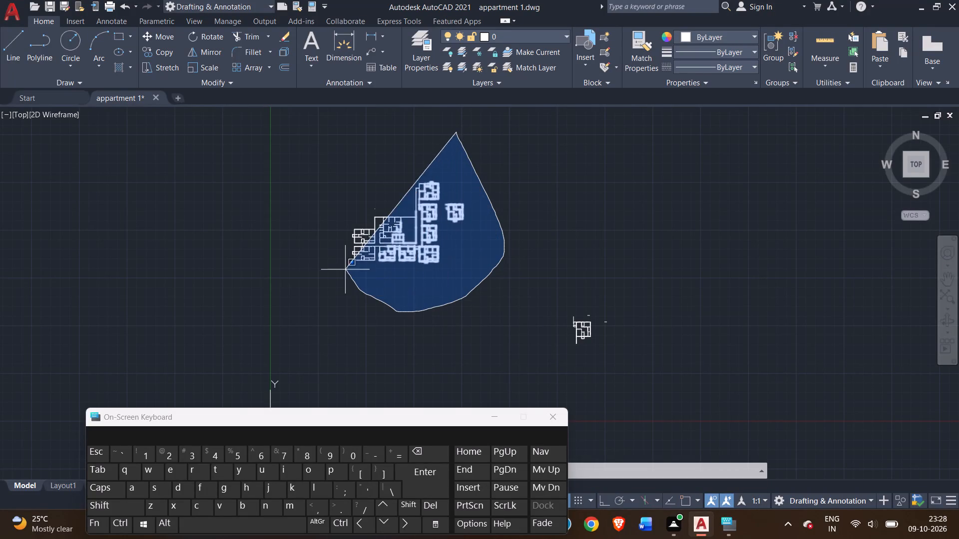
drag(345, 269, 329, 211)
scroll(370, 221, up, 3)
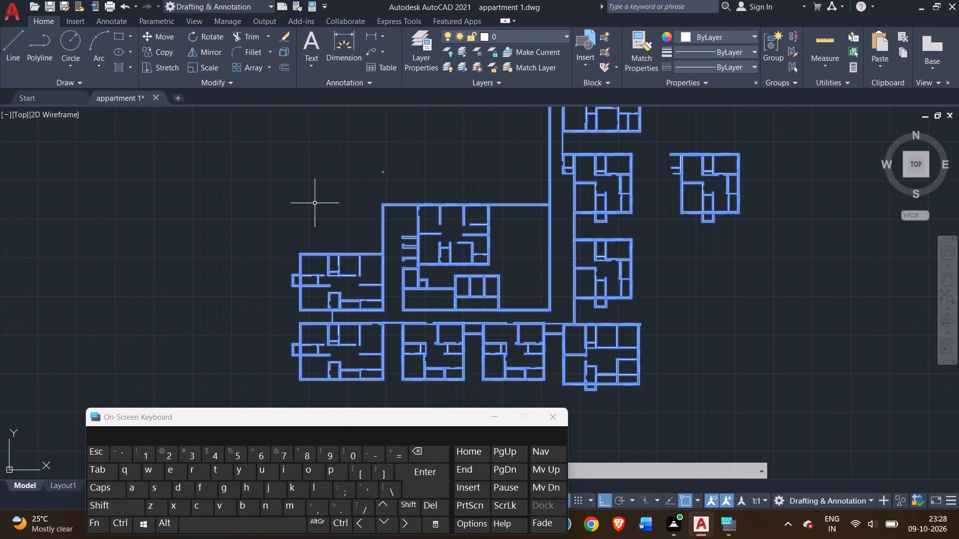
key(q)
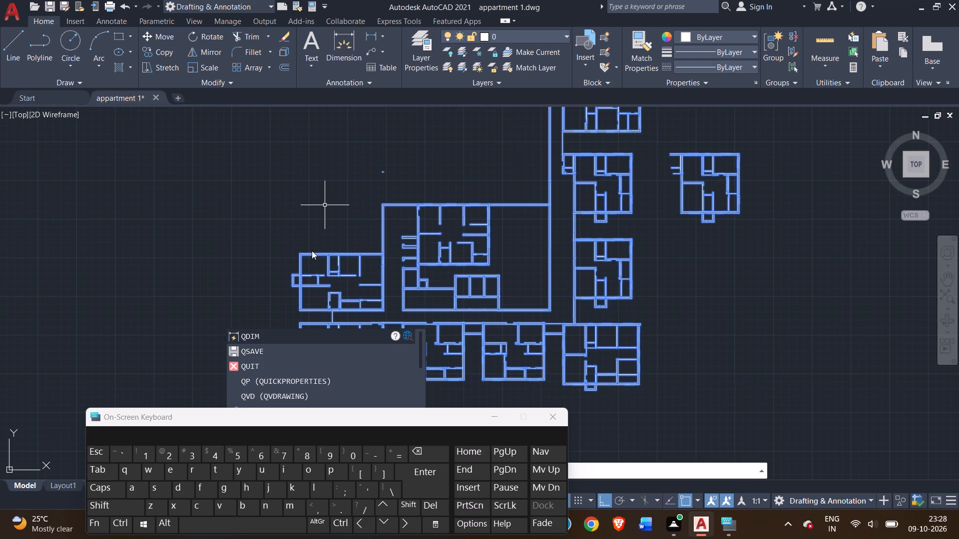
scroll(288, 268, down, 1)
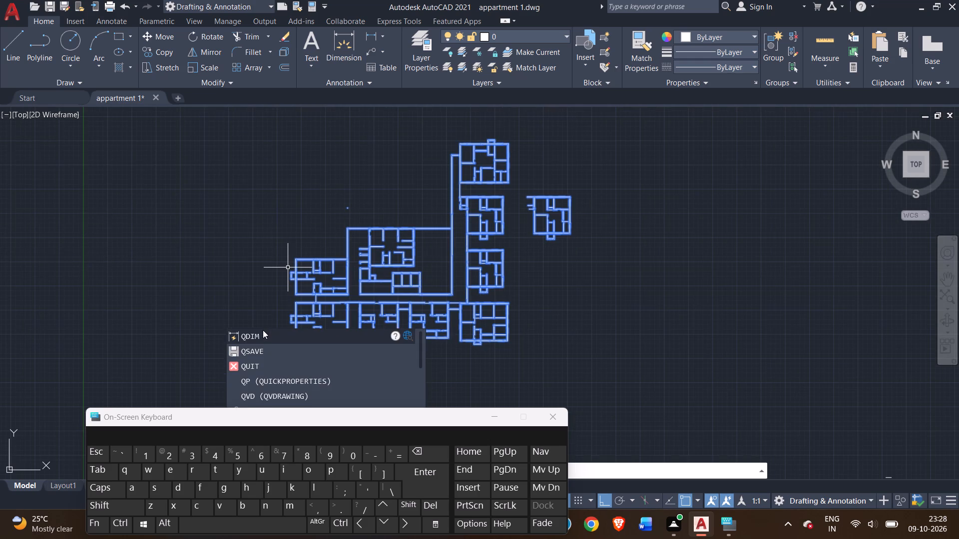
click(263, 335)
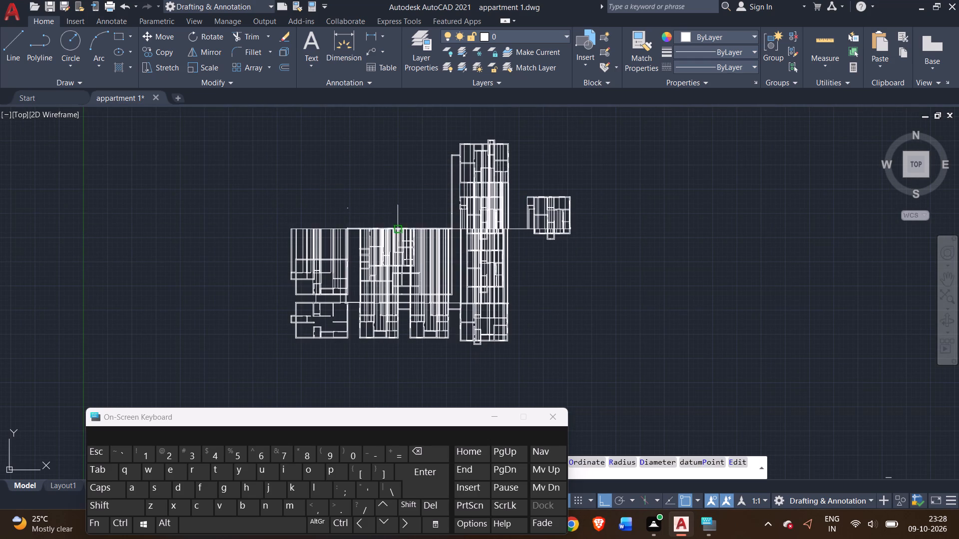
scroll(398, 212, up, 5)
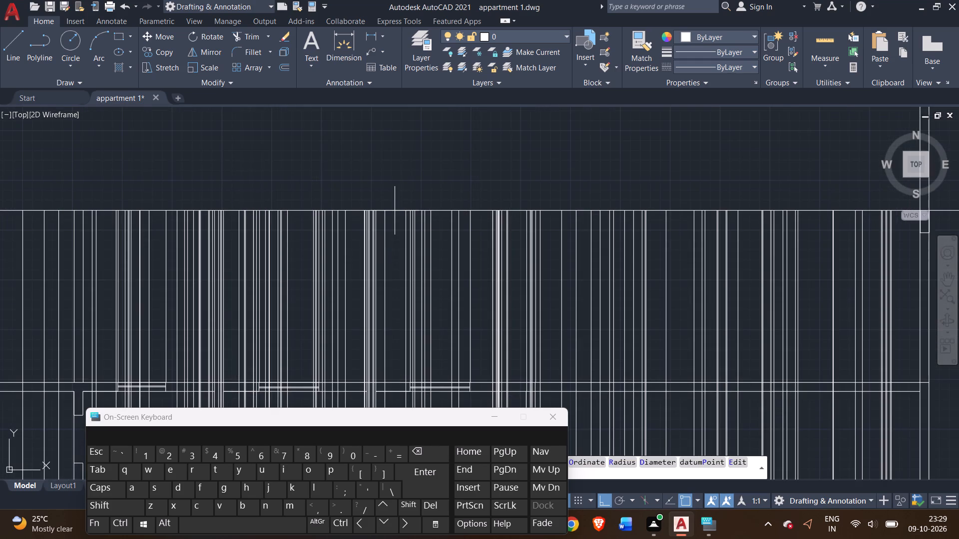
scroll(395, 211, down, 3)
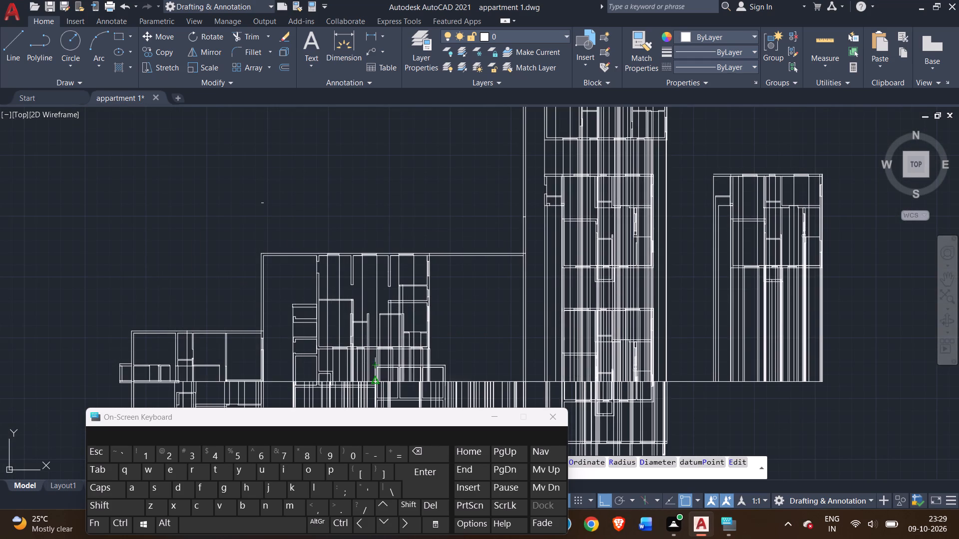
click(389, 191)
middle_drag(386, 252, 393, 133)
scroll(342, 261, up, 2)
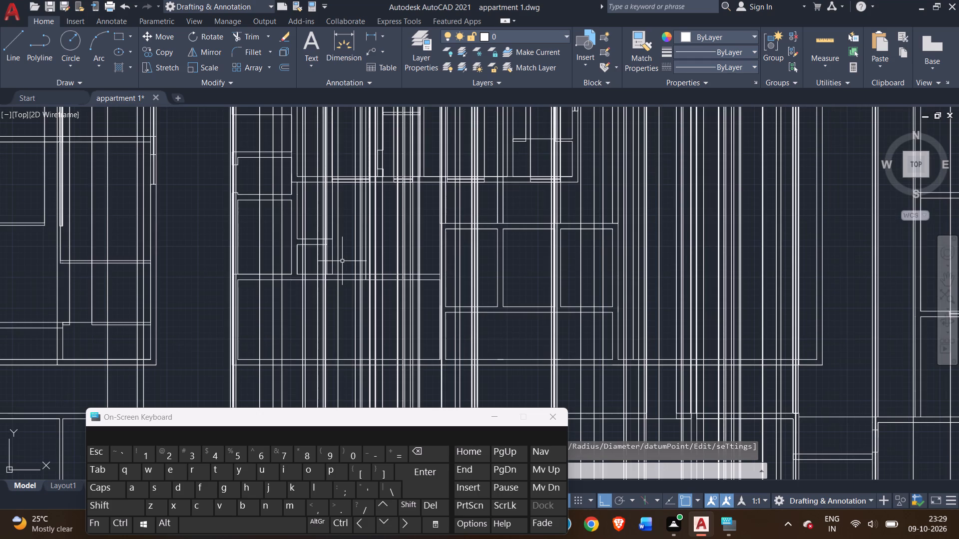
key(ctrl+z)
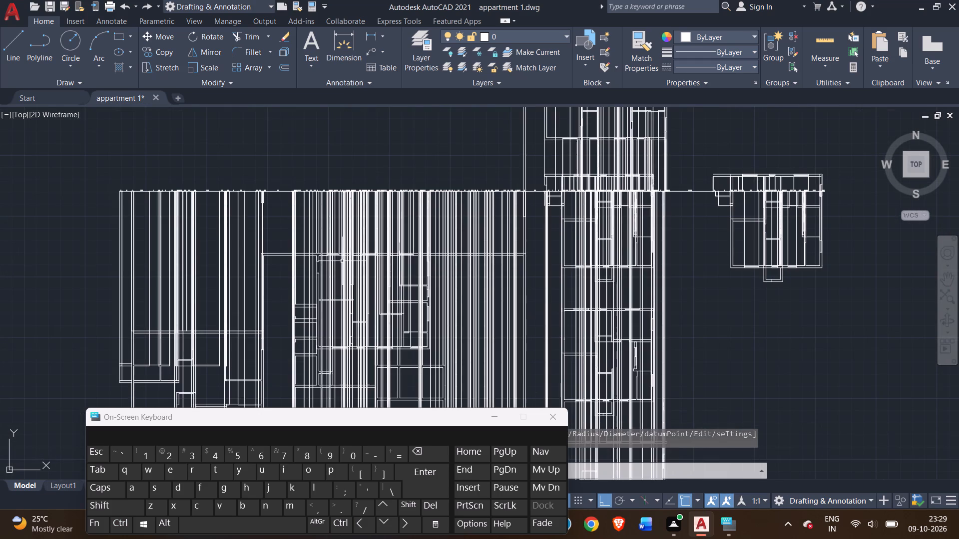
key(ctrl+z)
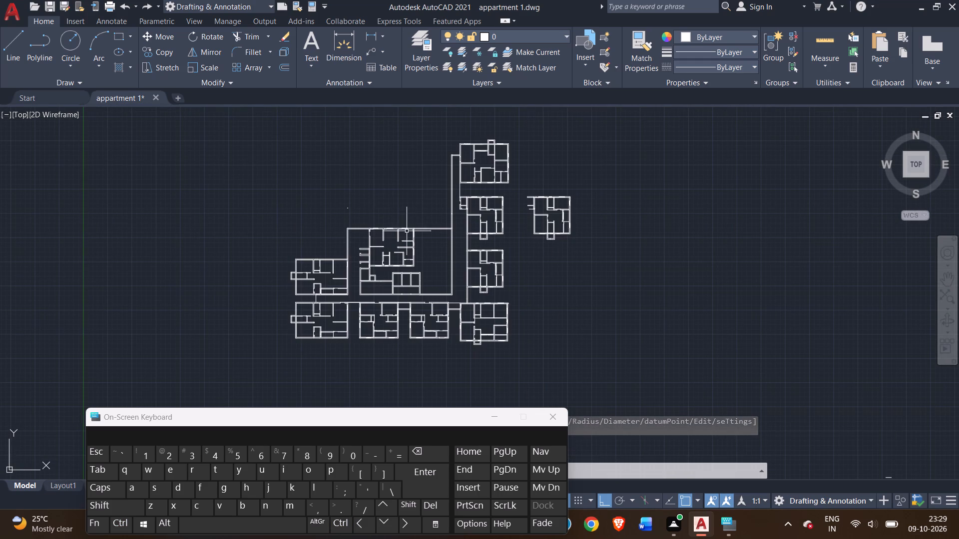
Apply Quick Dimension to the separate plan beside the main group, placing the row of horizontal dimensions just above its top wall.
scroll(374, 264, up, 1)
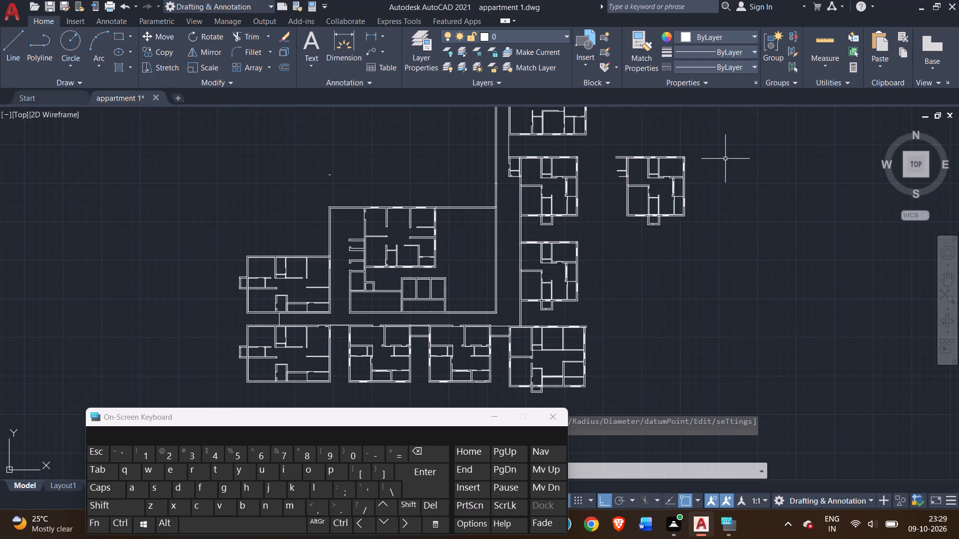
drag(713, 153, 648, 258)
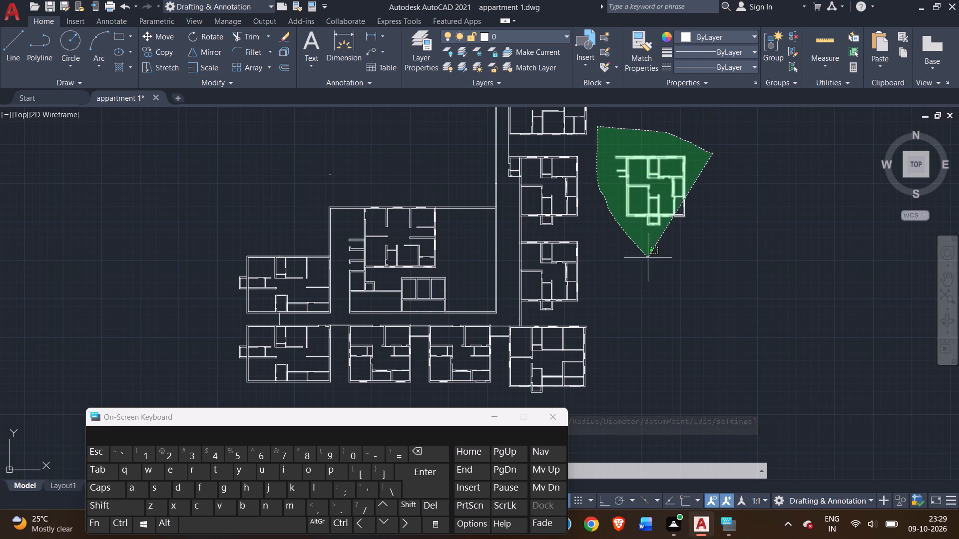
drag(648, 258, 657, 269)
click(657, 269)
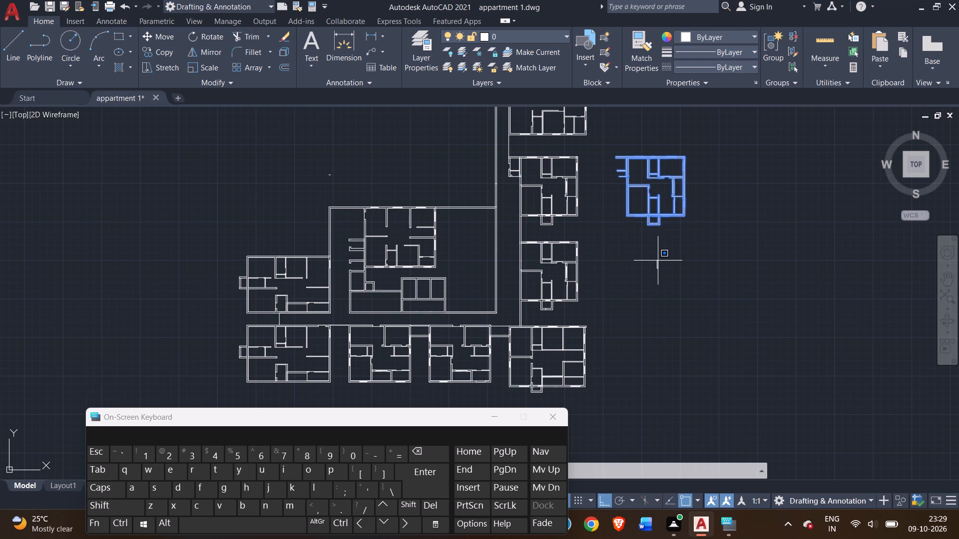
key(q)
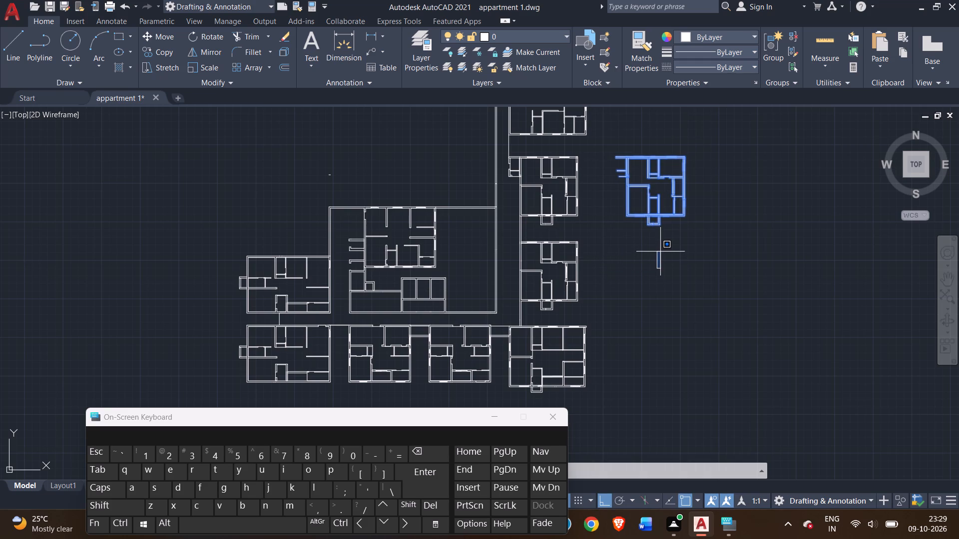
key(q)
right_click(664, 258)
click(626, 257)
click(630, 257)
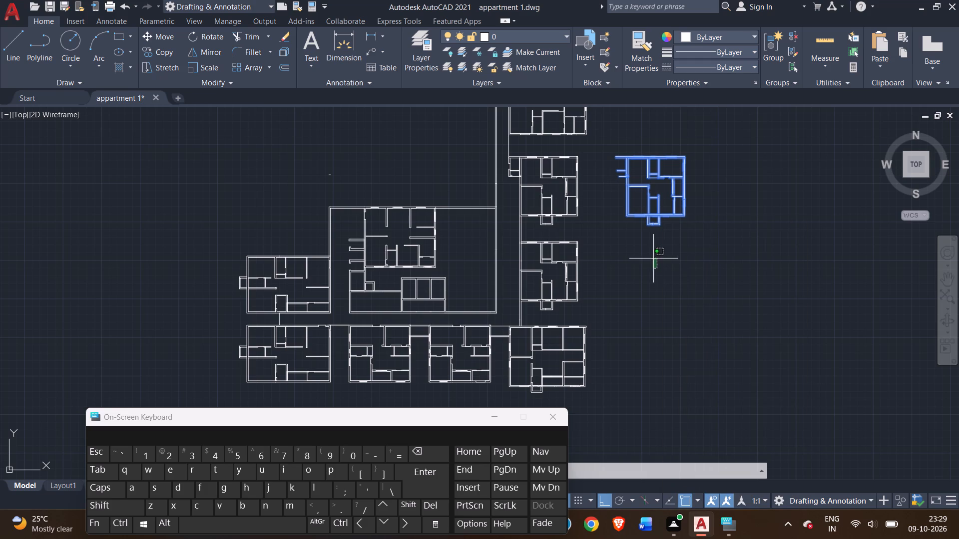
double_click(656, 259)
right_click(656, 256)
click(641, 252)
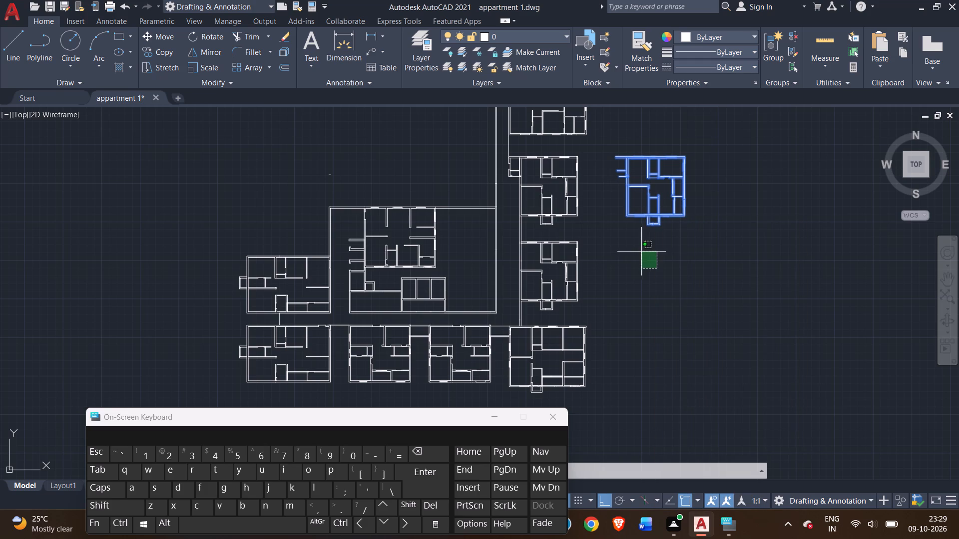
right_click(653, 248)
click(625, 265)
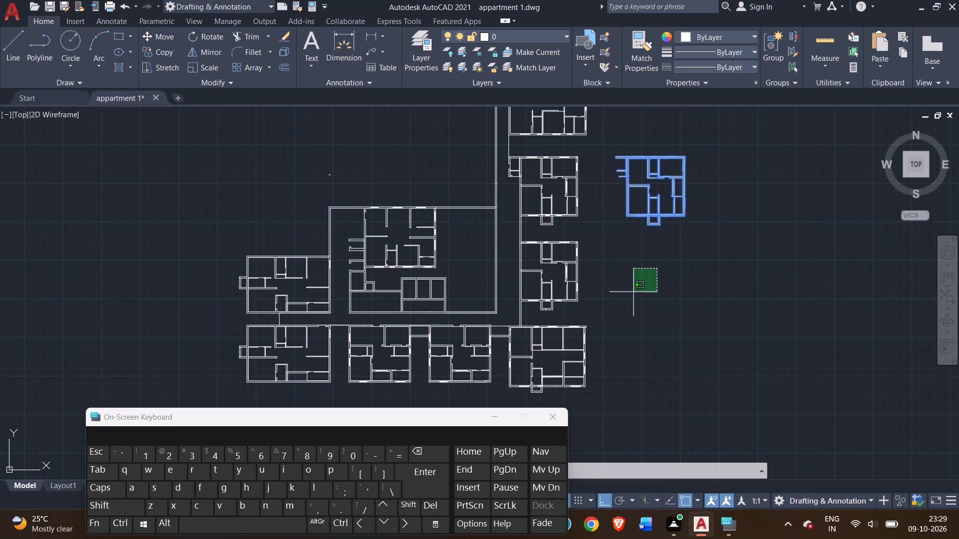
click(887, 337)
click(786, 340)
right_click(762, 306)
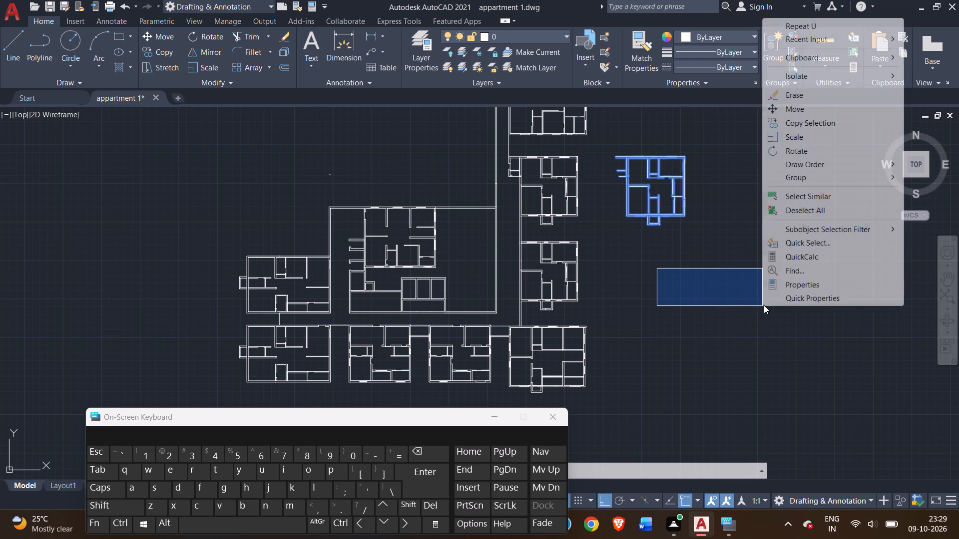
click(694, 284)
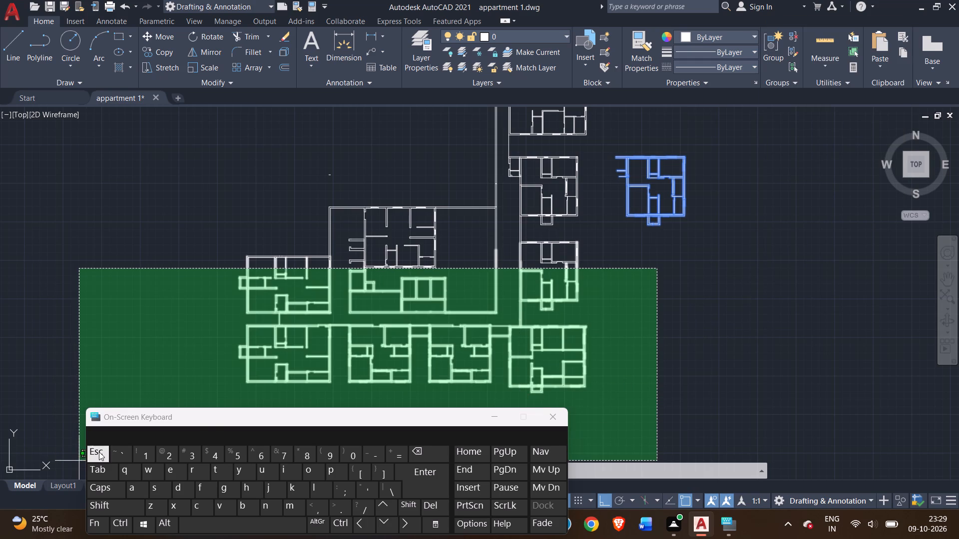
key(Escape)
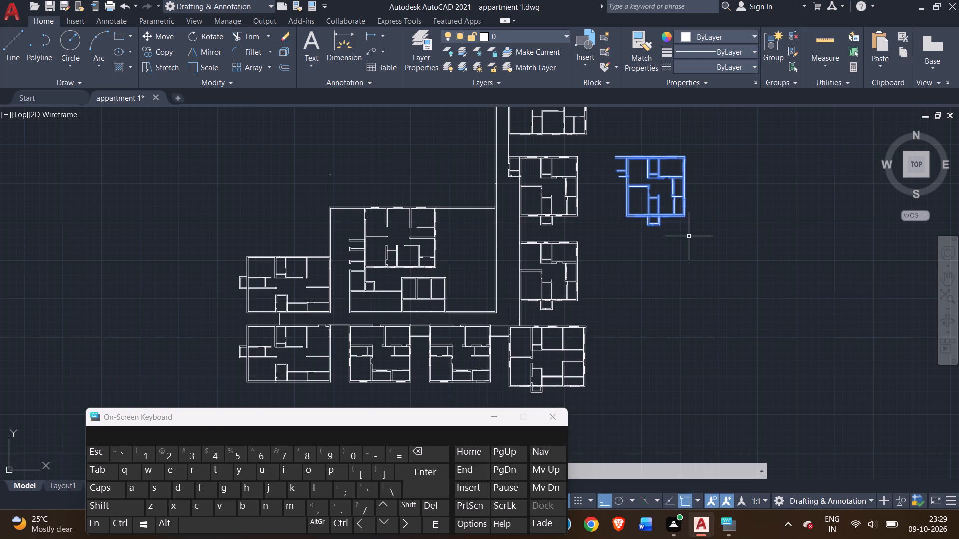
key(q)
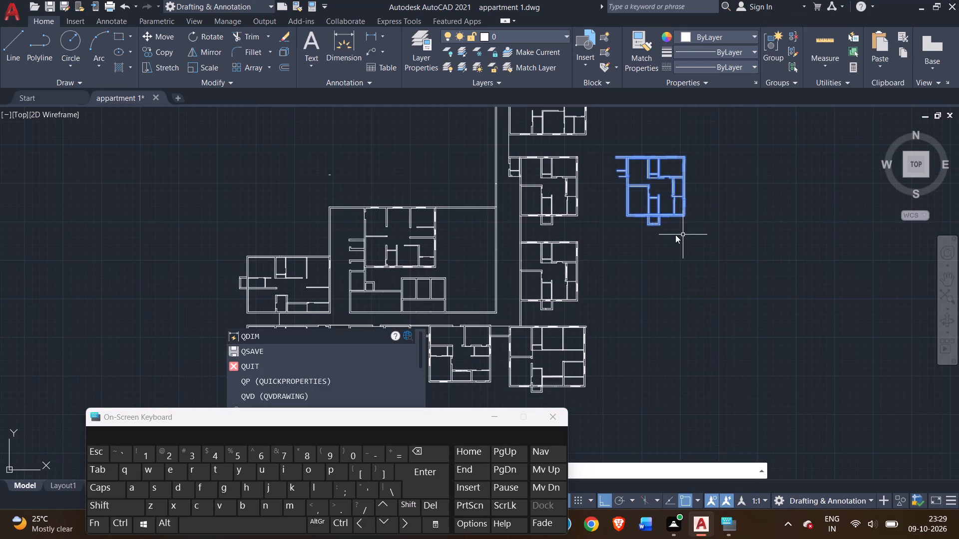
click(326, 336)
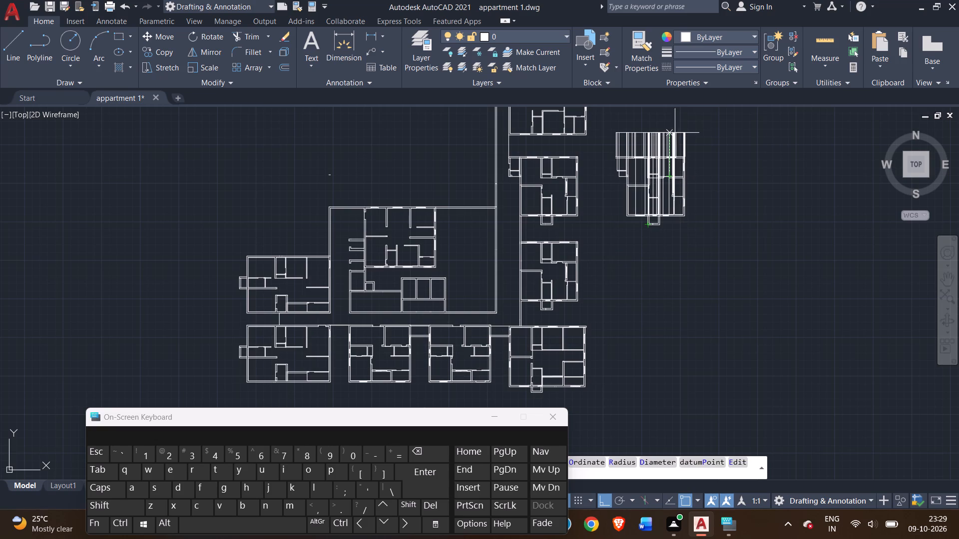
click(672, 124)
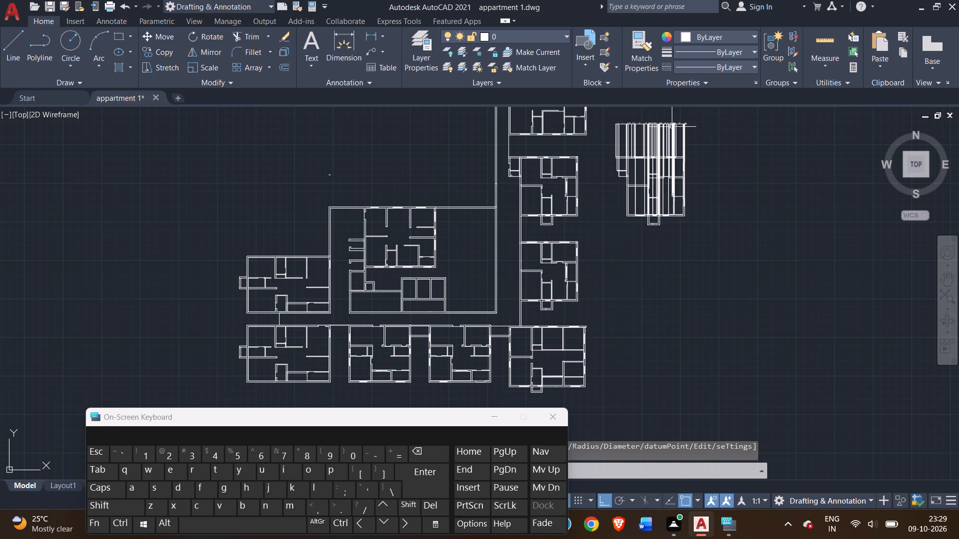
Examine the new dimension row and its extension lines across the separate plan for legibility.
scroll(651, 167, up, 4)
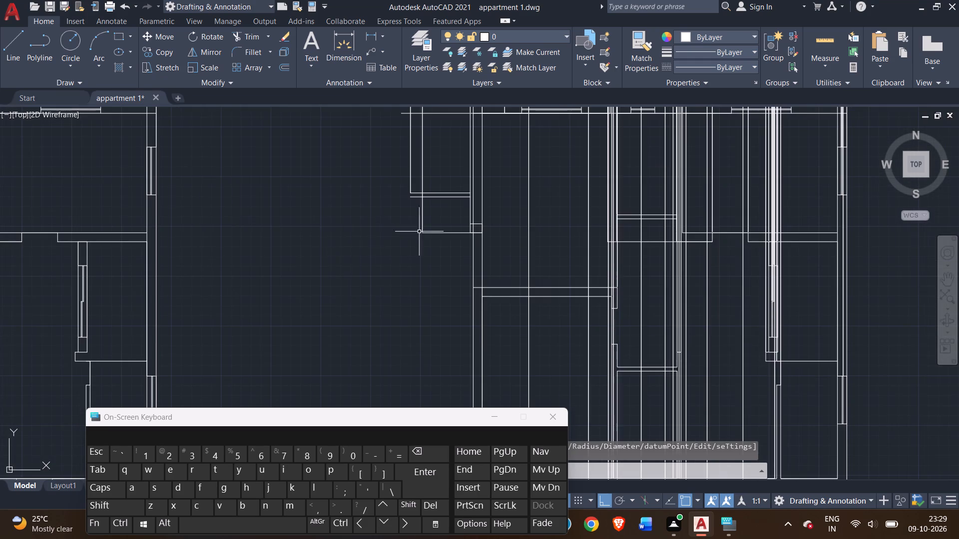
scroll(446, 218, down, 2)
middle_drag(479, 206, 482, 335)
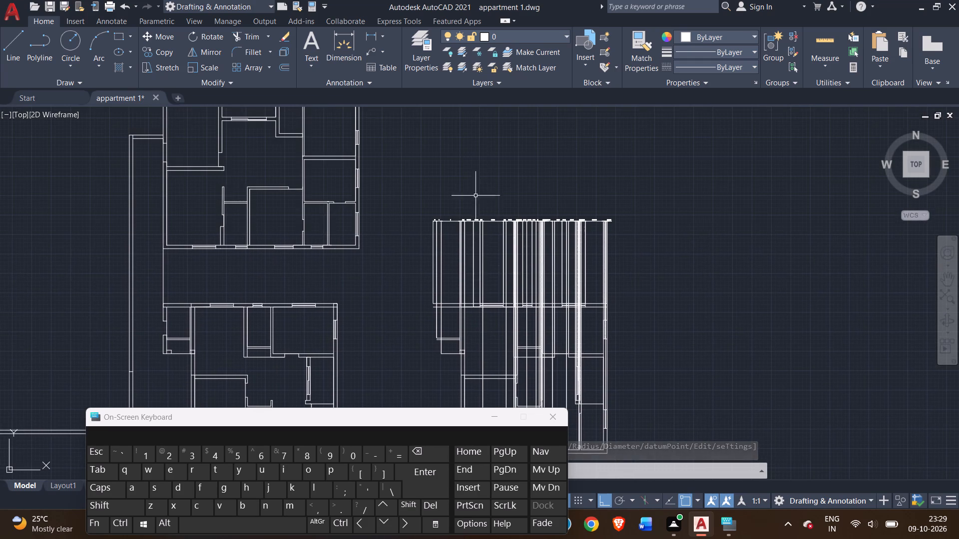
scroll(470, 198, up, 3)
scroll(426, 278, up, 3)
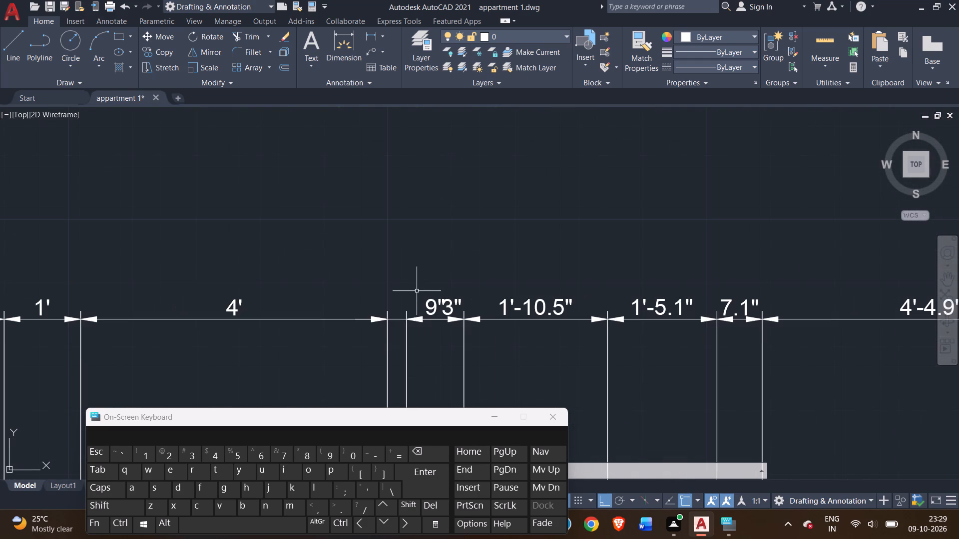
scroll(417, 291, down, 3)
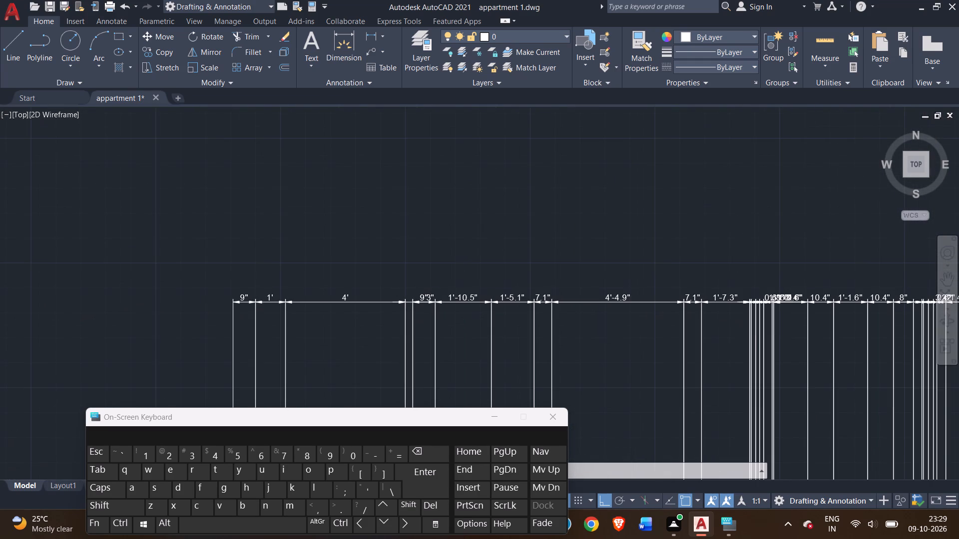
middle_drag(417, 289, 413, 184)
scroll(422, 229, down, 2)
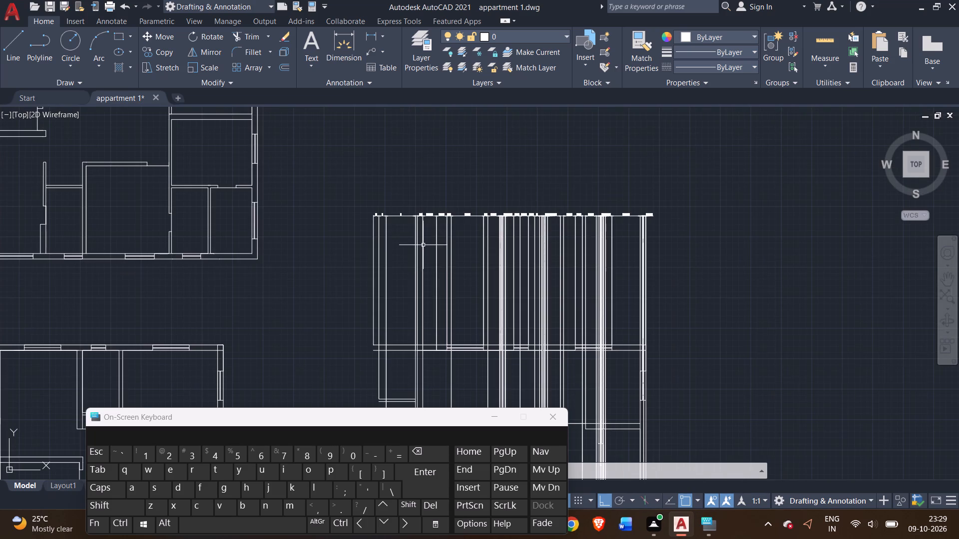
middle_drag(432, 271, 465, 138)
scroll(489, 298, up, 3)
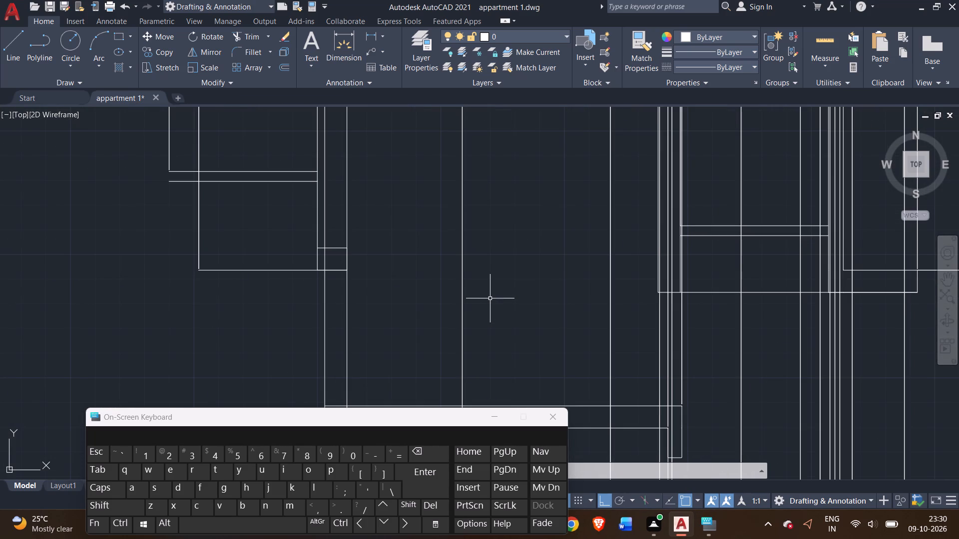
scroll(492, 293, down, 5)
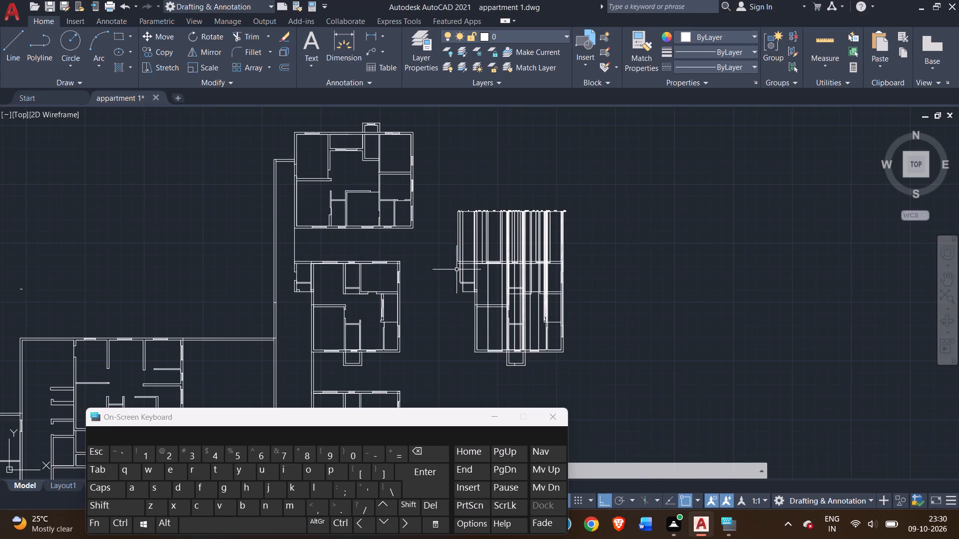
scroll(469, 269, up, 2)
scroll(652, 142, down, 2)
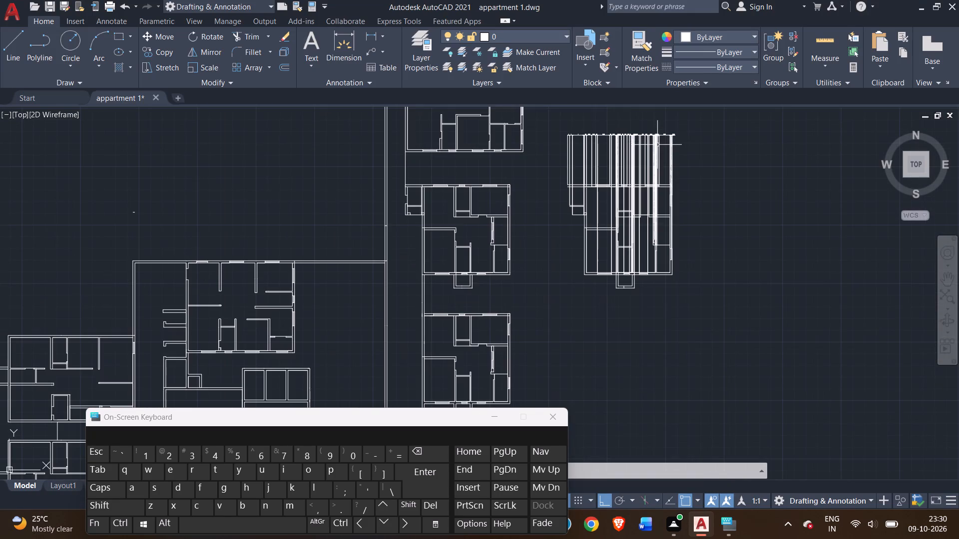
Delete the separate plan beside the main group together with all its quick dimensions.
click(727, 153)
drag(725, 132, 666, 113)
drag(711, 120, 560, 174)
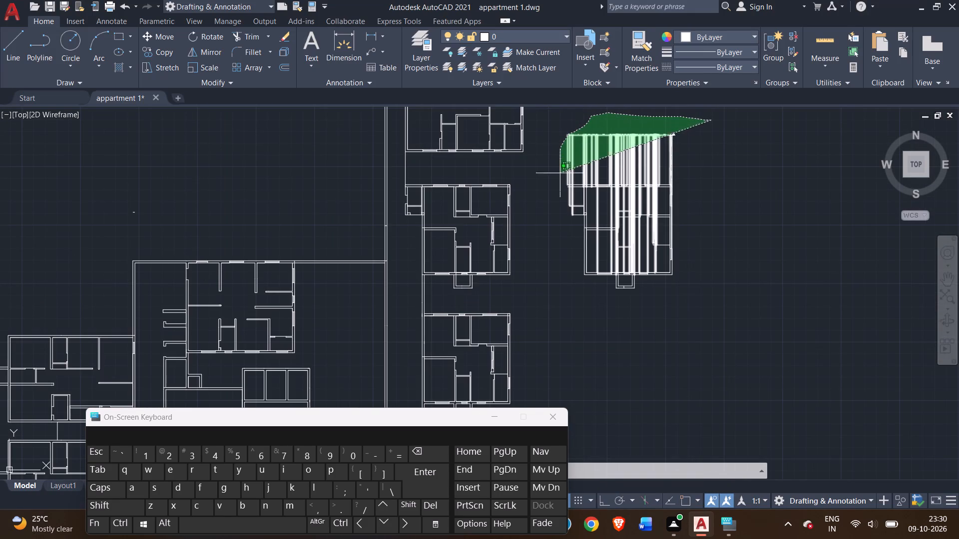
drag(560, 174, 686, 324)
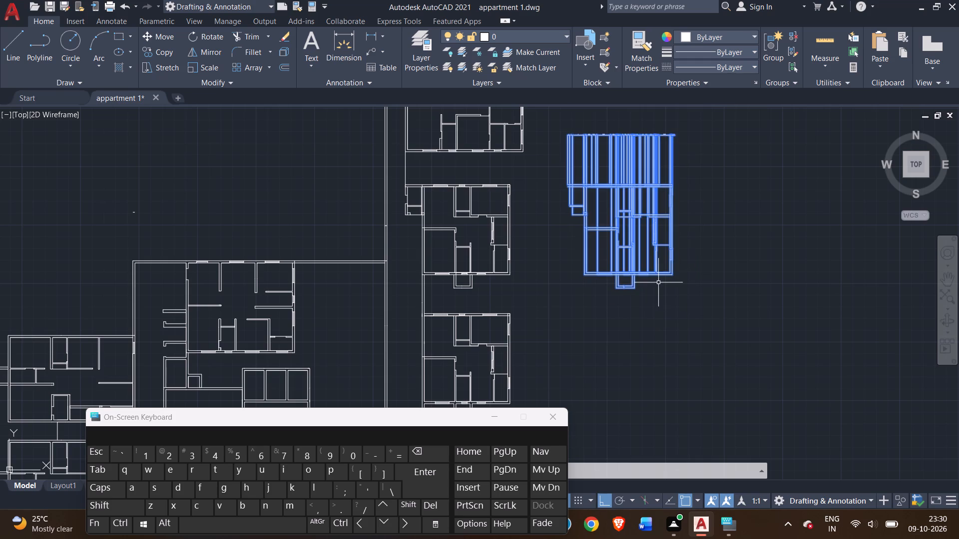
key(Delete)
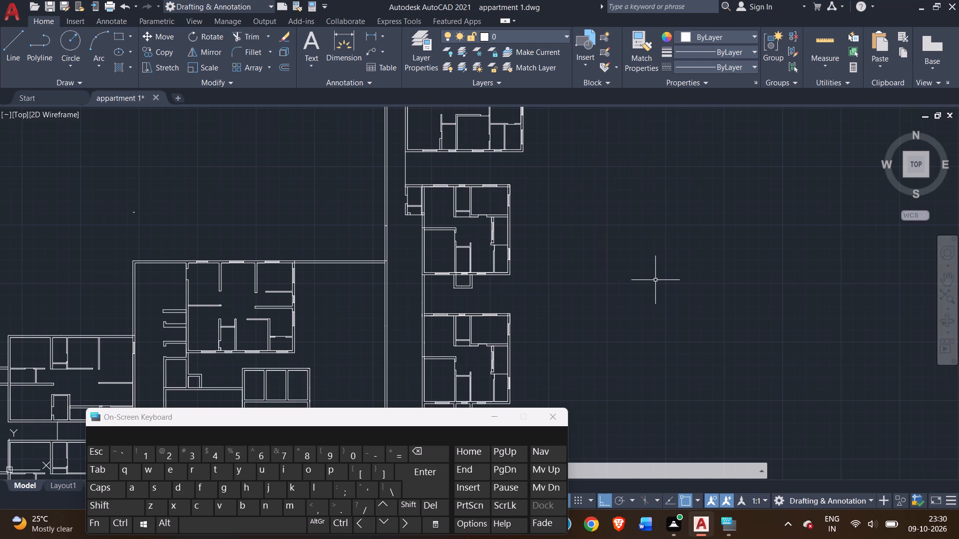
Examine the remaining group of plans and the connecting walls between them, from the lower row up to the upper plans.
scroll(602, 286, down, 2)
middle_drag(603, 286, 599, 281)
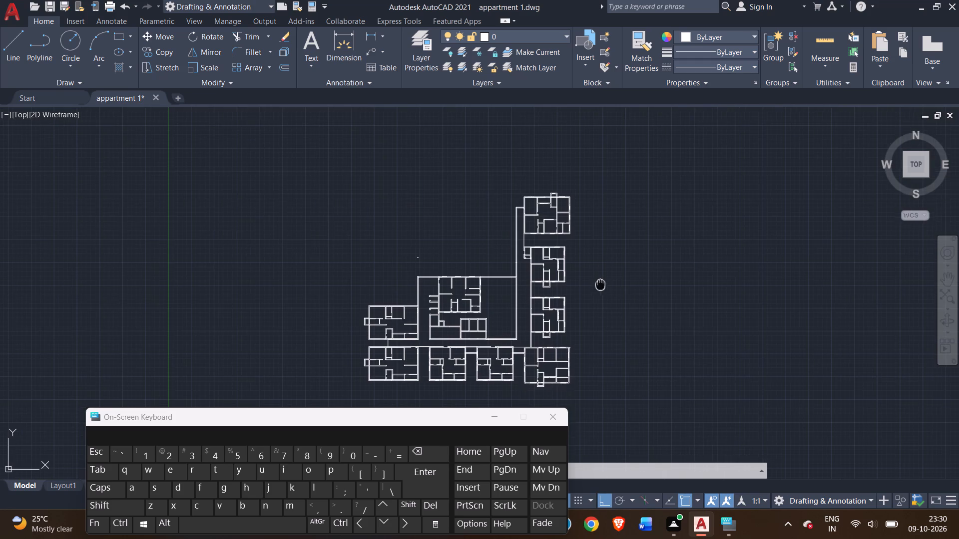
middle_drag(599, 281, 599, 266)
scroll(460, 340, up, 3)
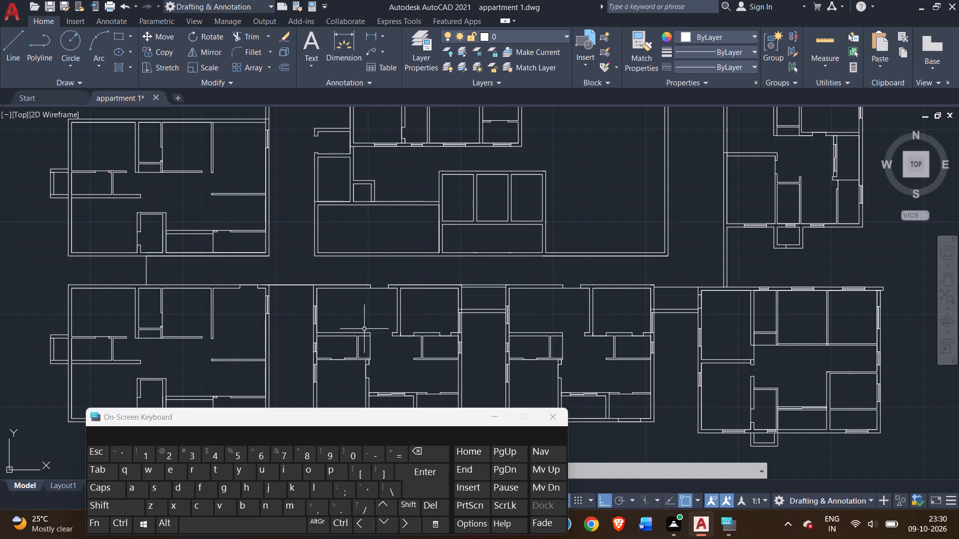
right_click(306, 262)
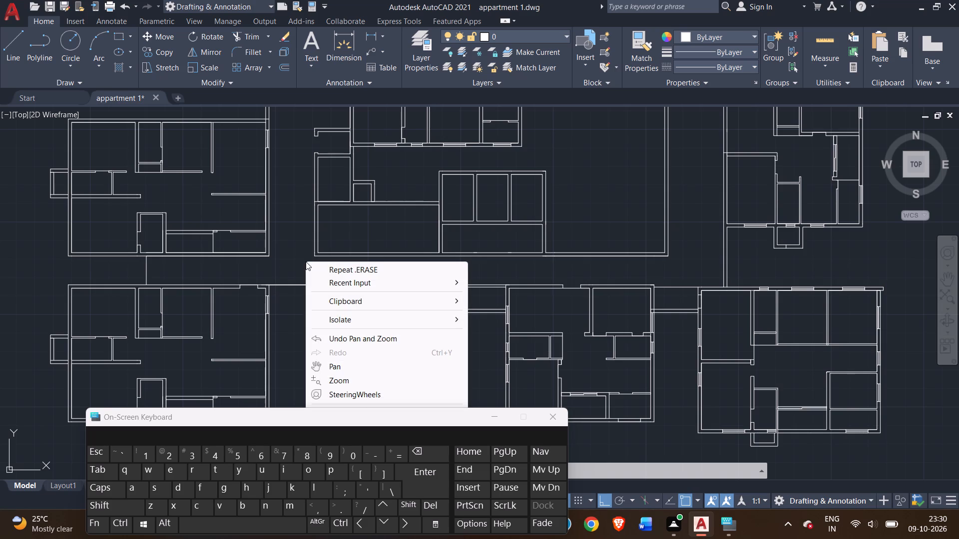
click(305, 239)
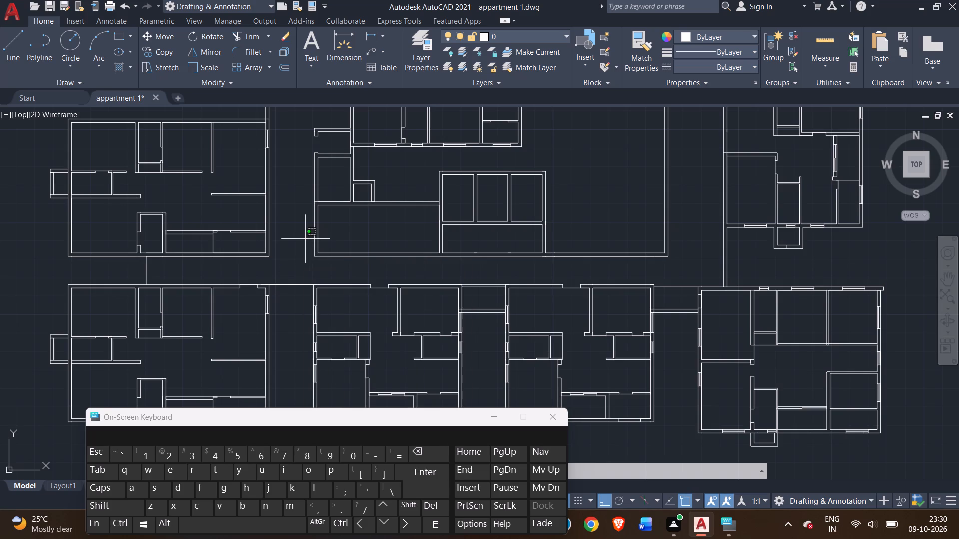
scroll(304, 239, down, 1)
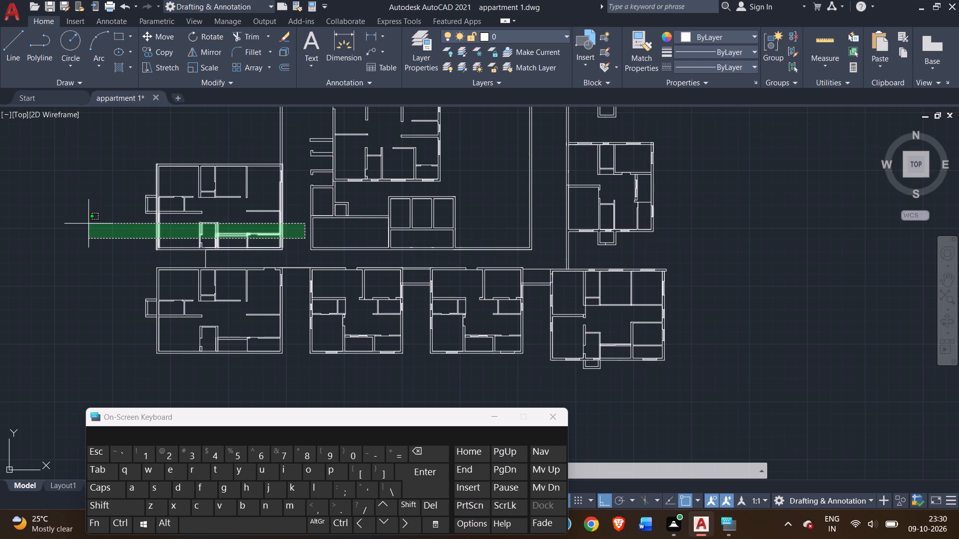
click(293, 242)
middle_drag(292, 235, 292, 256)
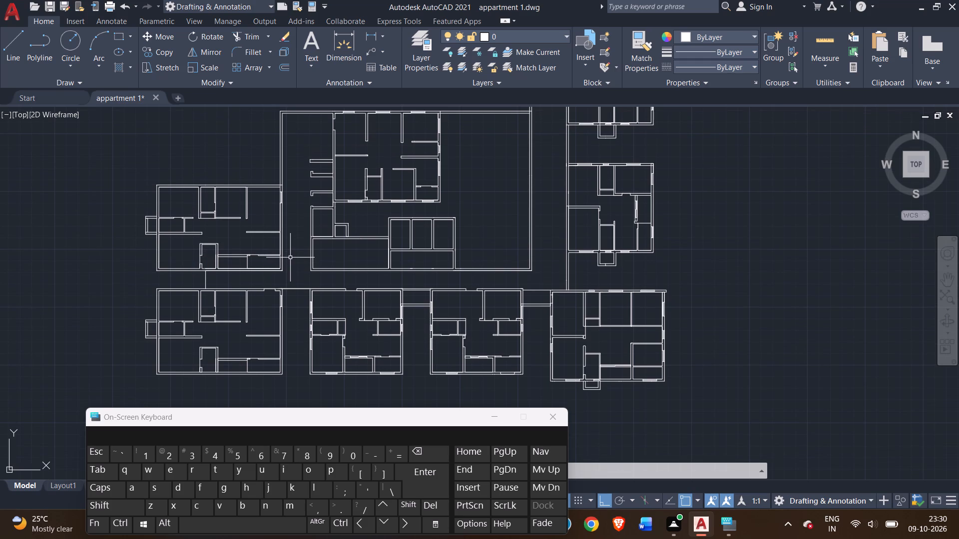
scroll(294, 235, down, 1)
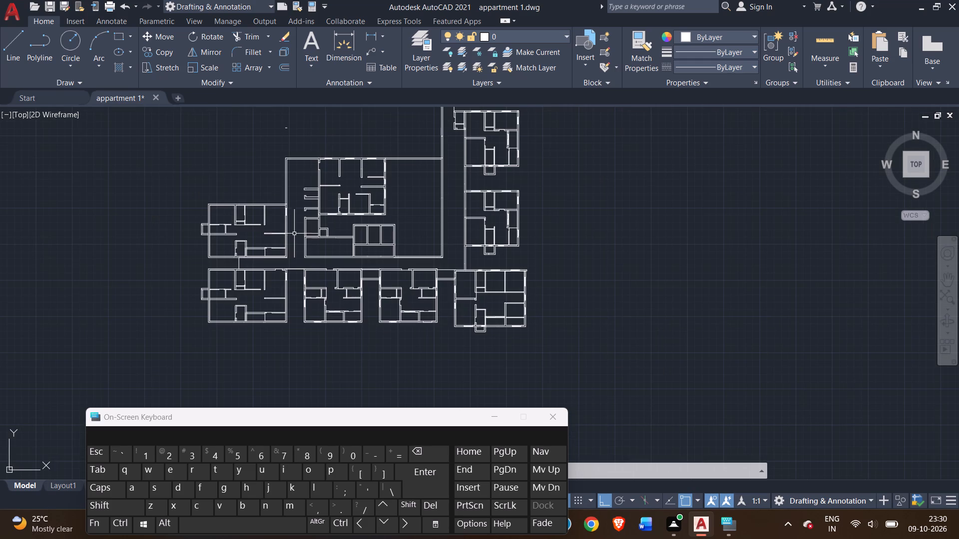
middle_drag(295, 229, 295, 289)
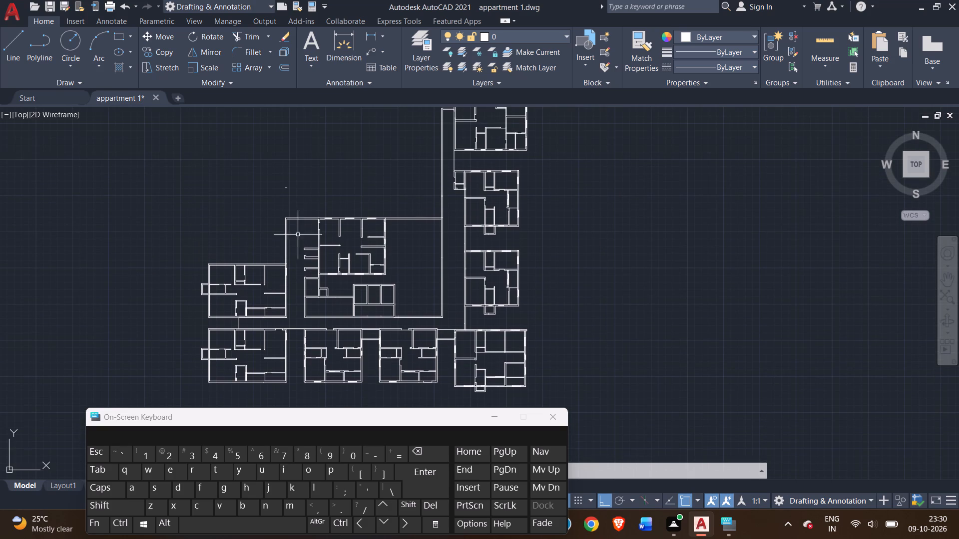
middle_drag(385, 177, 380, 230)
scroll(447, 214, up, 3)
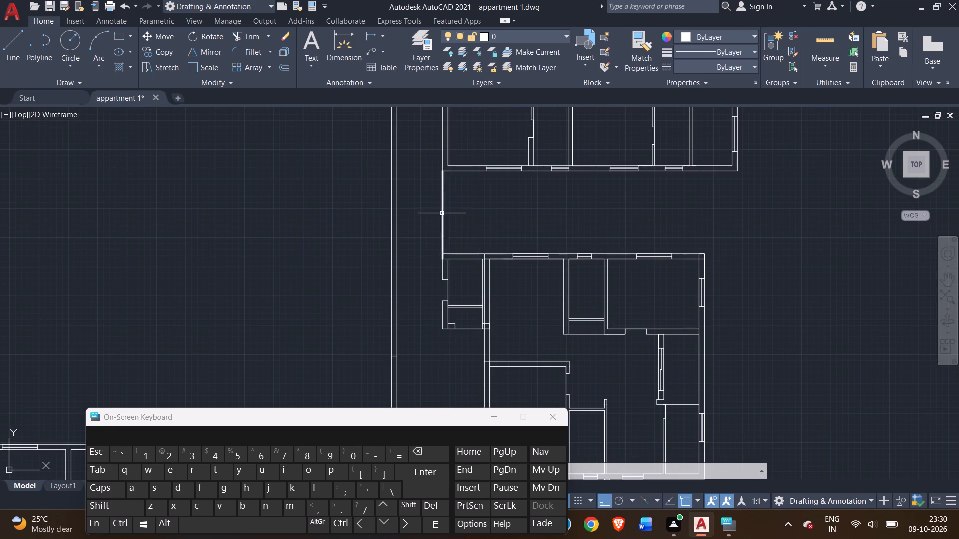
Draw the inner line of the connecting wall between the upper and lower plans, from the upper plan's inner corner to the lower top wall's inner face.
click(19, 54)
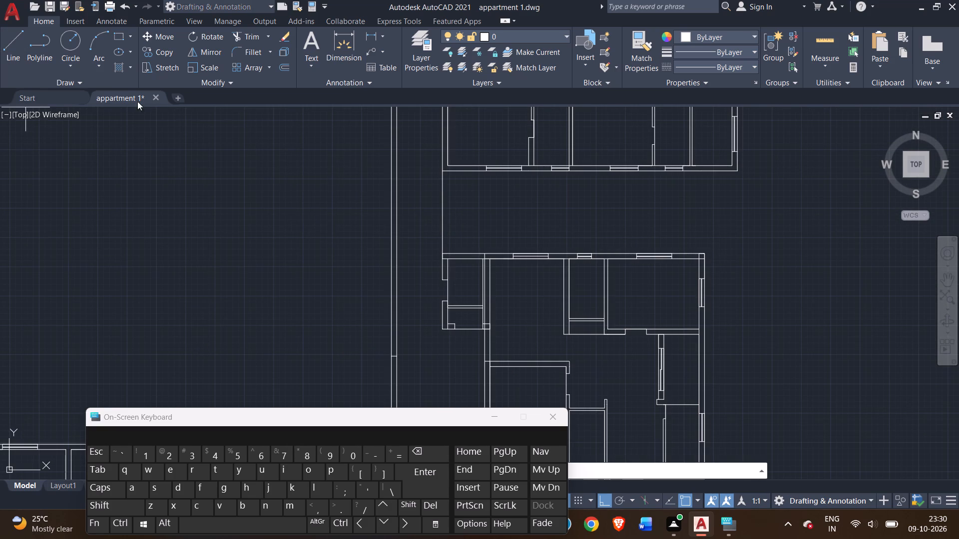
scroll(456, 183, up, 2)
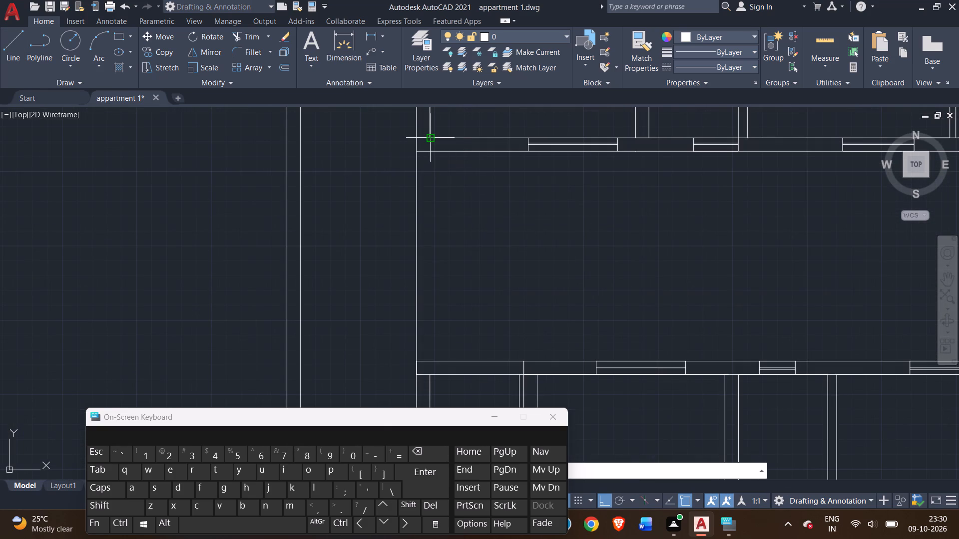
click(429, 138)
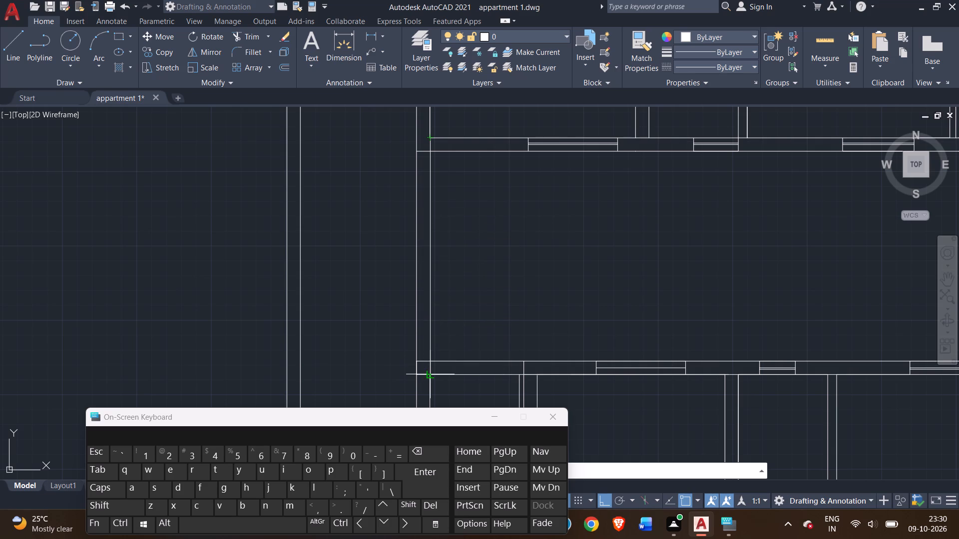
double_click(429, 377)
right_click(448, 304)
click(469, 314)
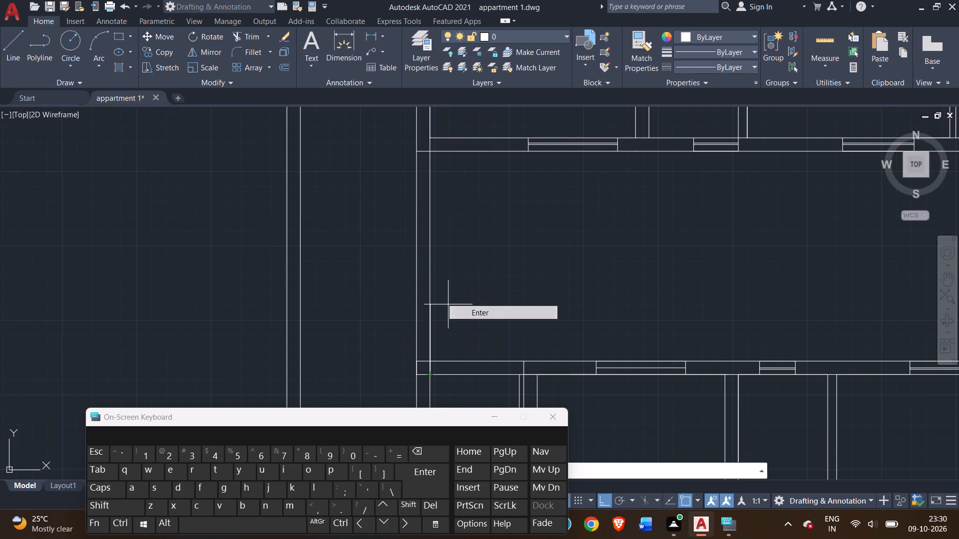
Trim the crossing lines where the connecting wall meets the lower plan's top-left corner, opening up the wall junction.
scroll(454, 313, down, 1)
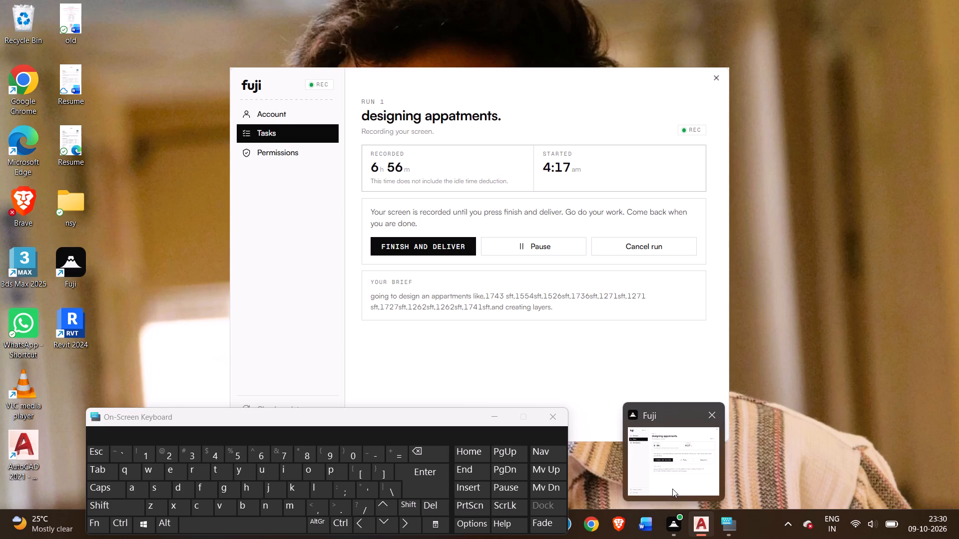
scroll(584, 297, down, 1)
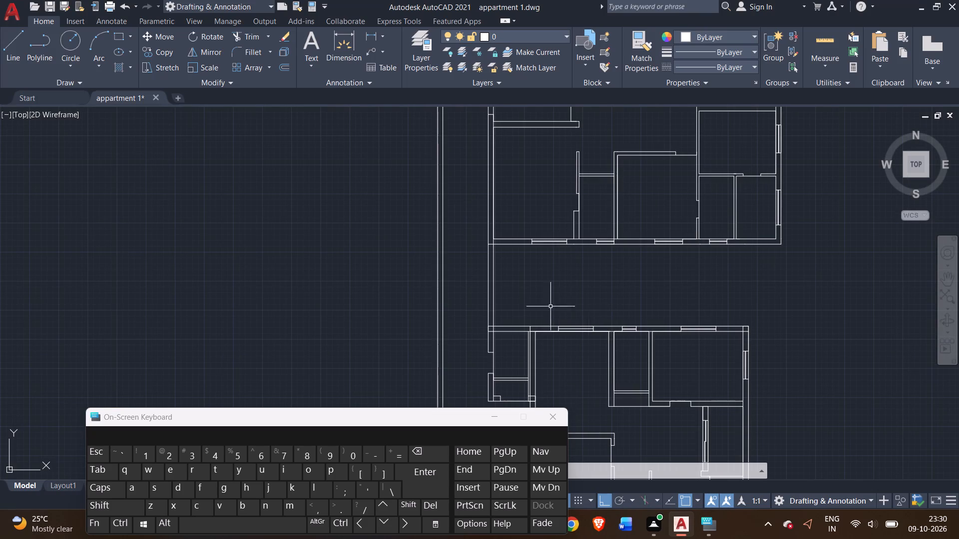
scroll(518, 333, up, 2)
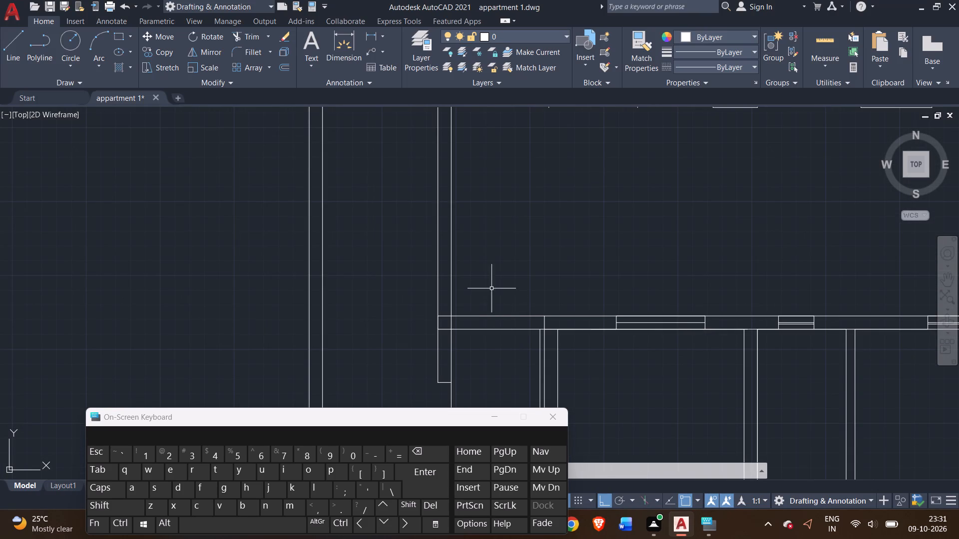
click(242, 36)
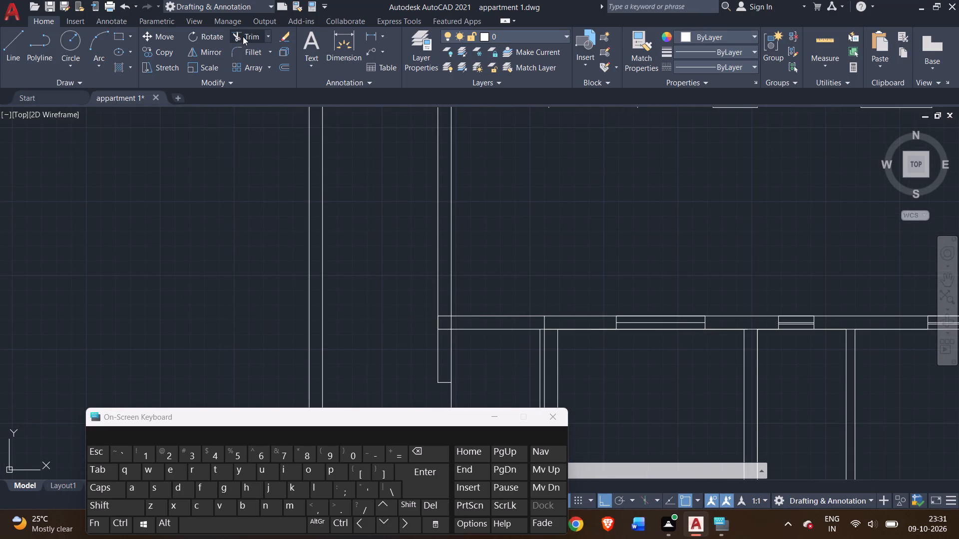
scroll(436, 334, up, 3)
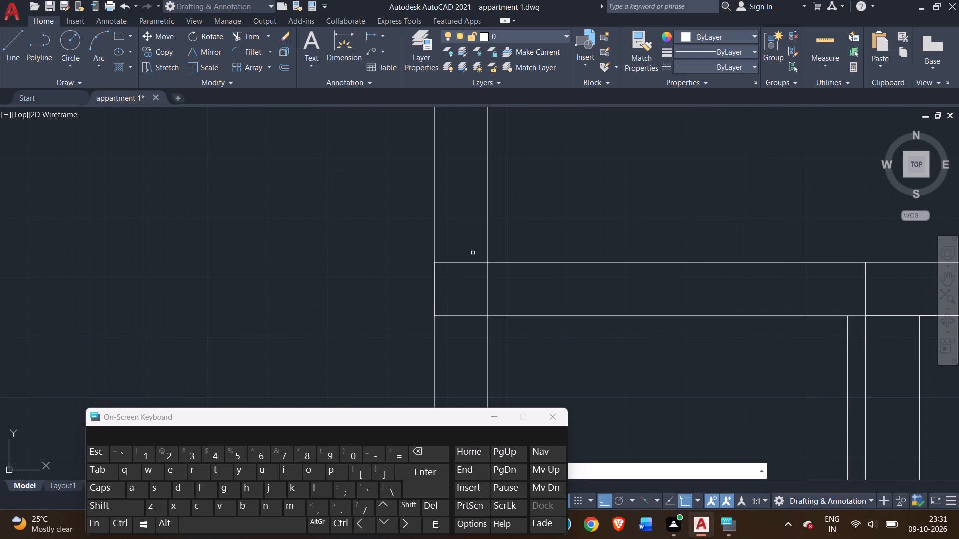
click(474, 261)
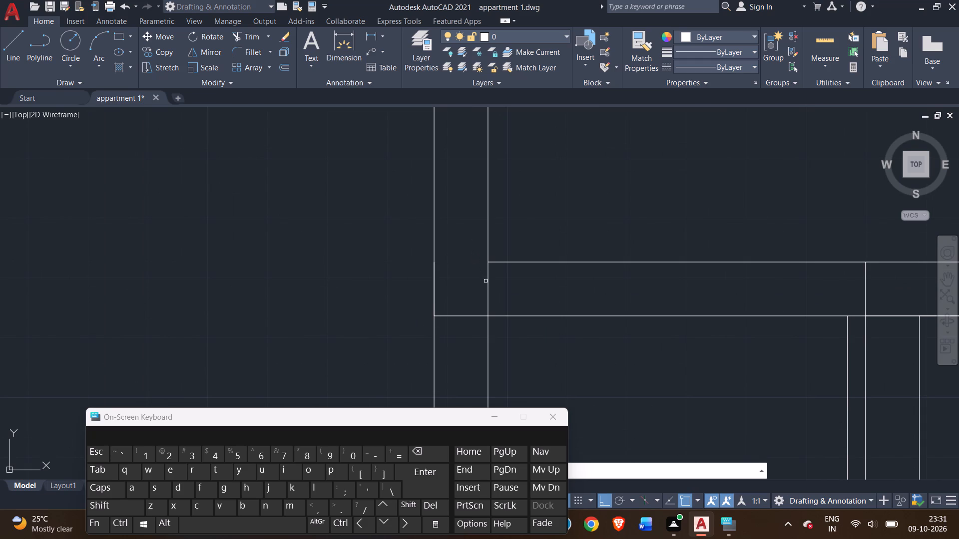
click(487, 282)
click(463, 316)
Trim away the redundant line beside the right wall of the lower plan's small corner room, both below and above the partition.
scroll(833, 300, down, 3)
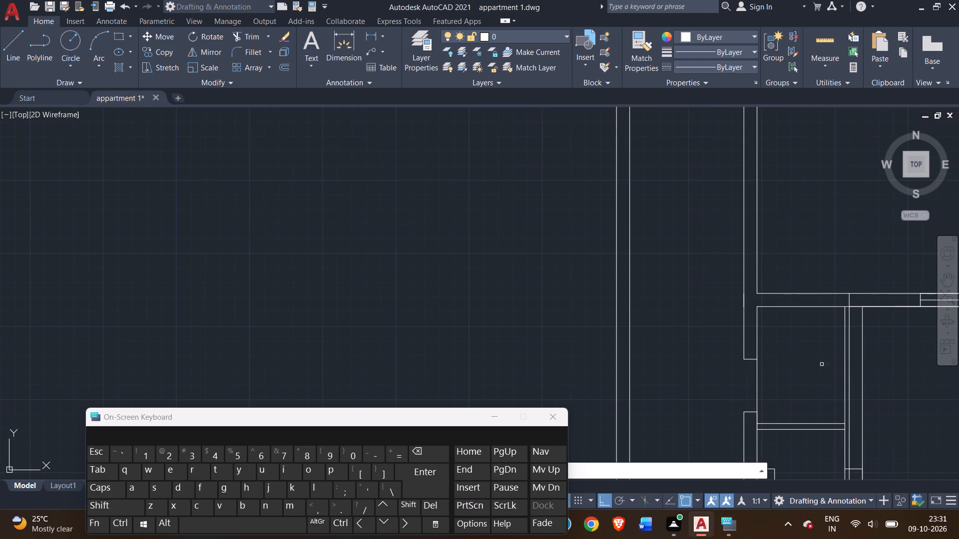
middle_drag(813, 369, 692, 218)
scroll(739, 296, up, 3)
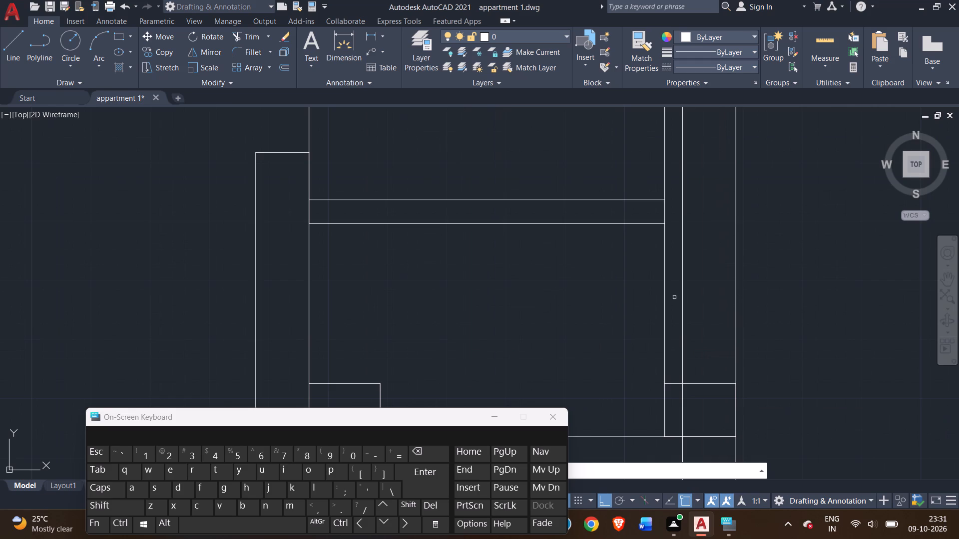
click(665, 280)
middle_drag(652, 322, 631, 232)
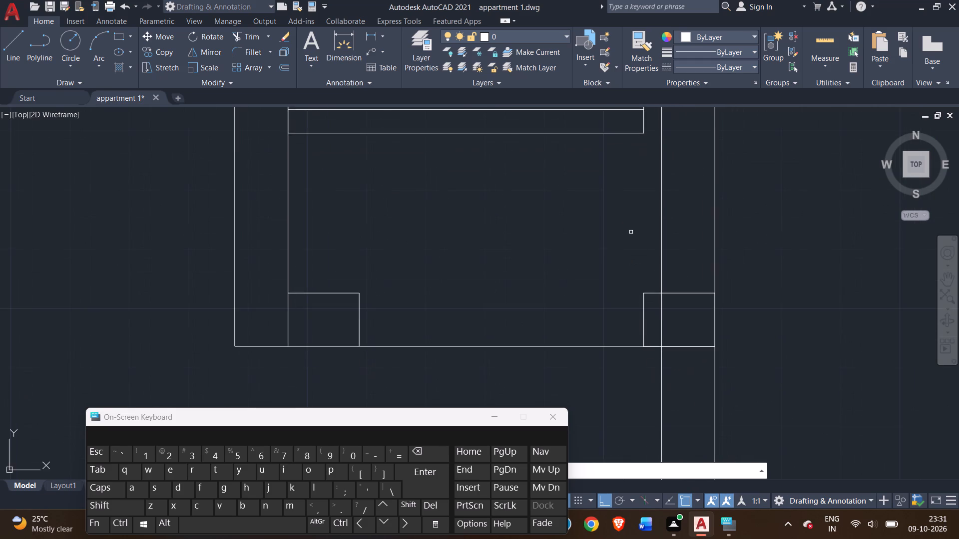
scroll(631, 232, down, 2)
middle_drag(632, 229, 633, 290)
scroll(632, 231, up, 1)
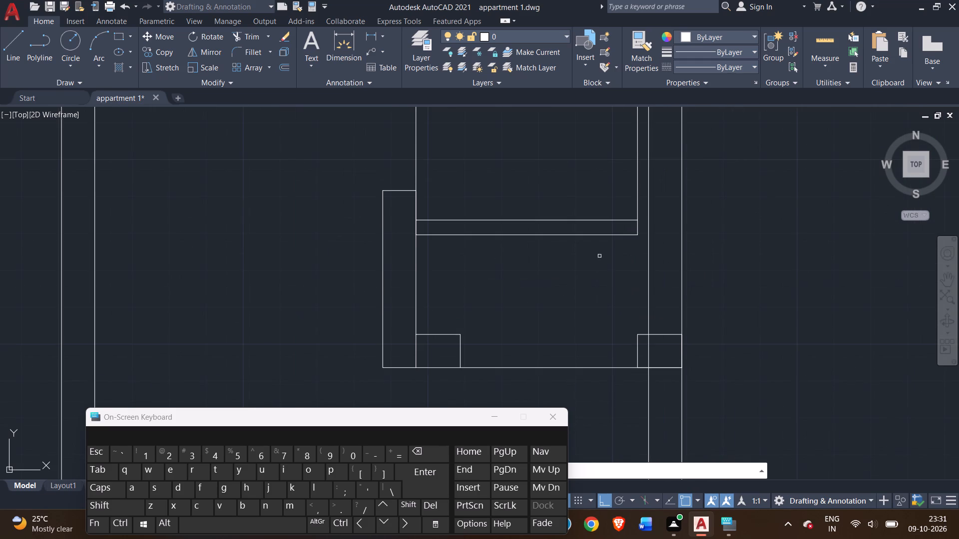
middle_drag(592, 168, 595, 269)
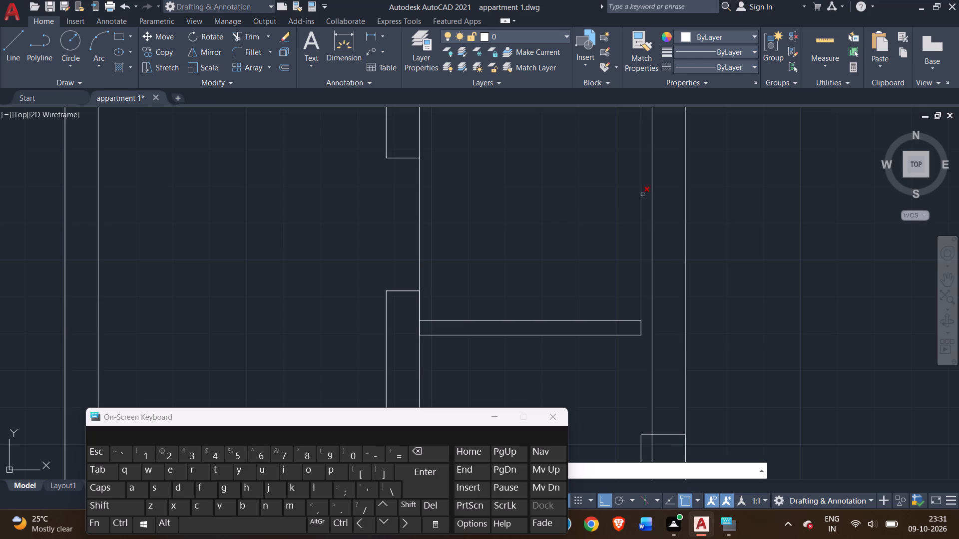
click(642, 194)
Trim the short line crossing the lower plan's top wall above the small corner room's right wall.
scroll(630, 196, down, 2)
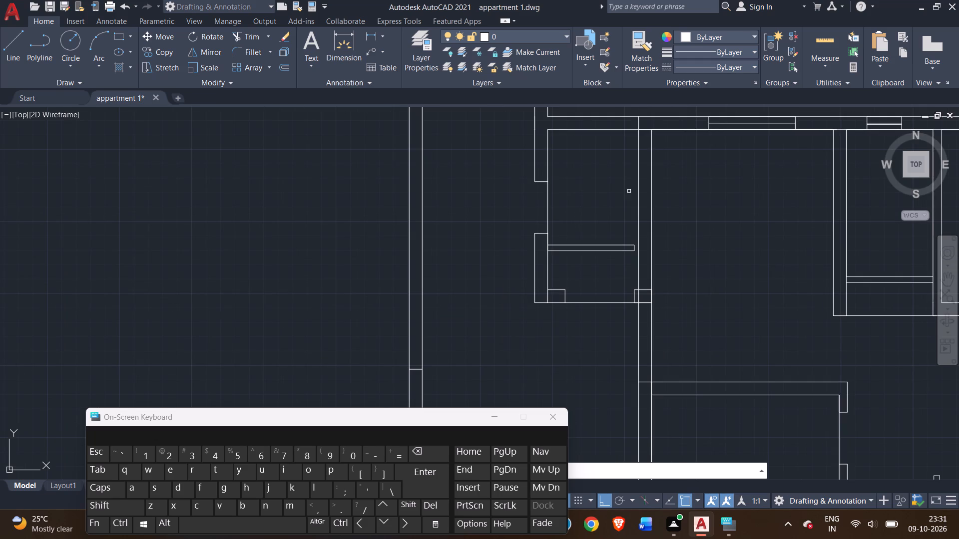
middle_drag(629, 191, 613, 271)
scroll(617, 198, up, 3)
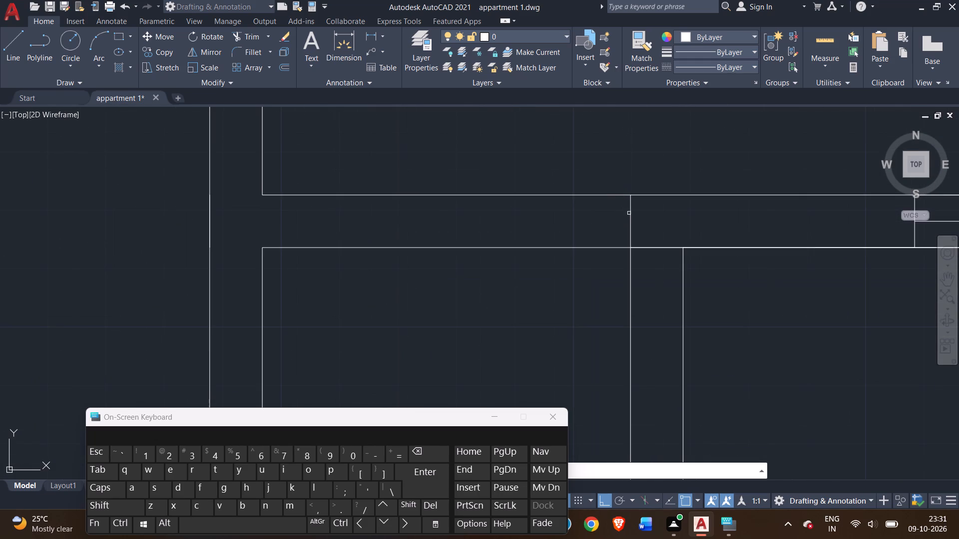
double_click(629, 213)
Draw lines extending both faces of the small corner room's thin partition to the right wall, with a 0'-4" end line along that wall.
click(16, 57)
scroll(448, 251, down, 2)
middle_drag(466, 281, 475, 186)
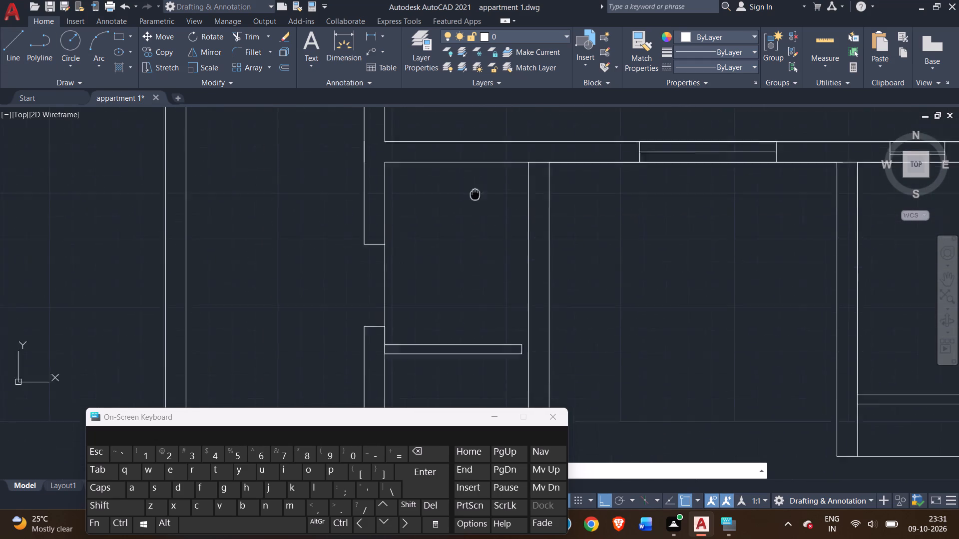
middle_drag(475, 186, 473, 118)
scroll(514, 259, up, 1)
middle_drag(514, 259, 513, 206)
scroll(524, 230, up, 3)
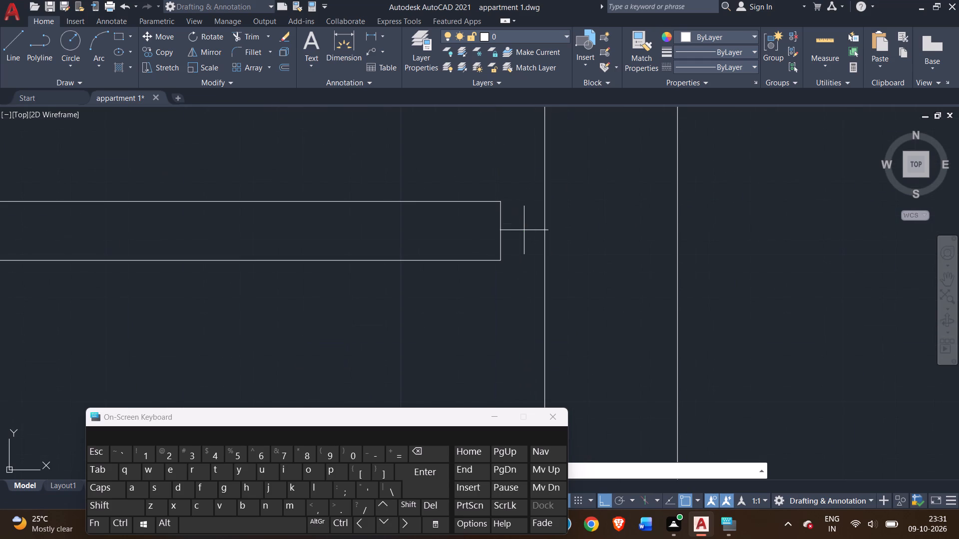
click(502, 201)
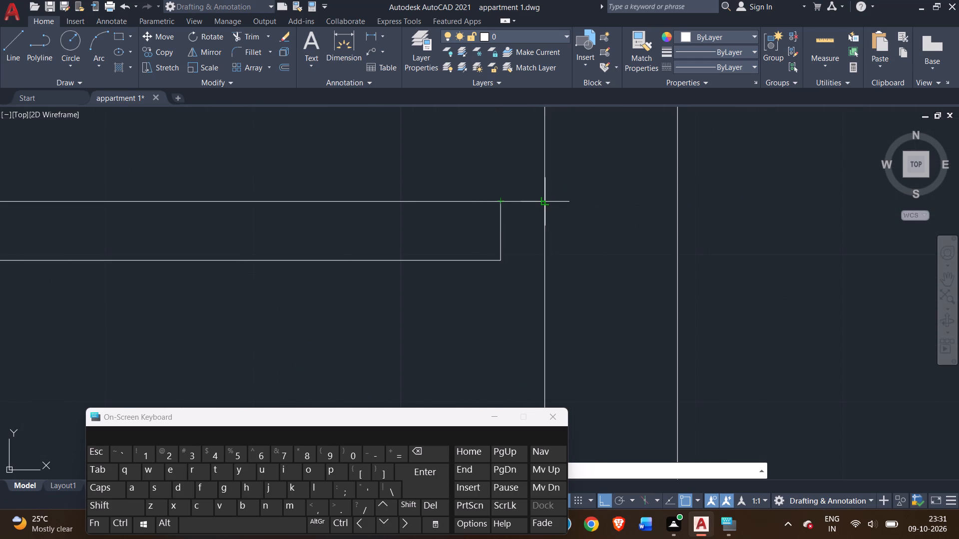
click(546, 201)
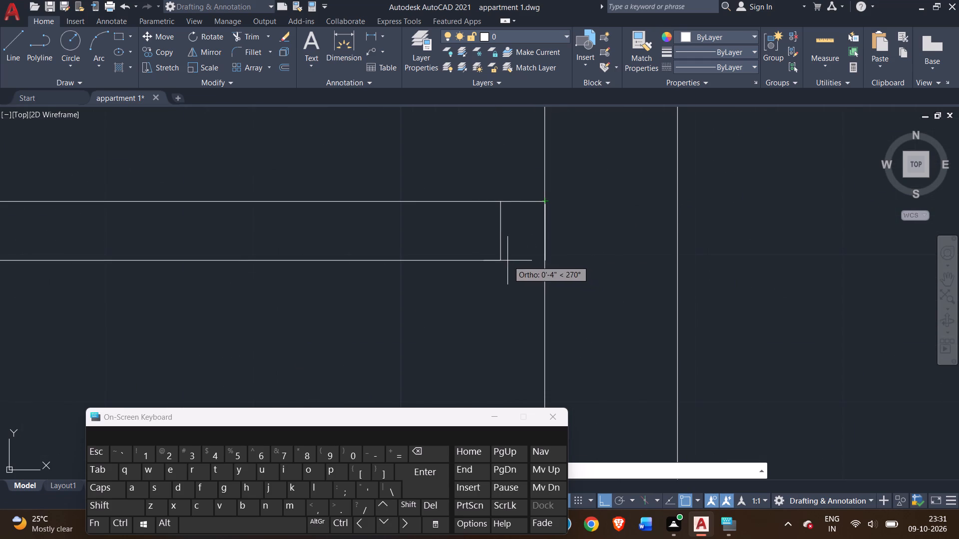
click(543, 261)
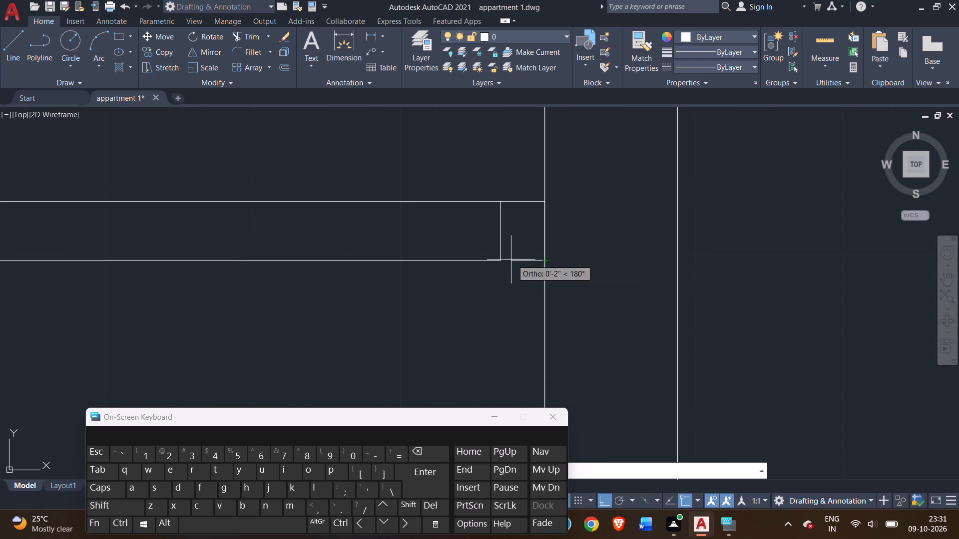
click(500, 260)
right_click(508, 248)
click(538, 251)
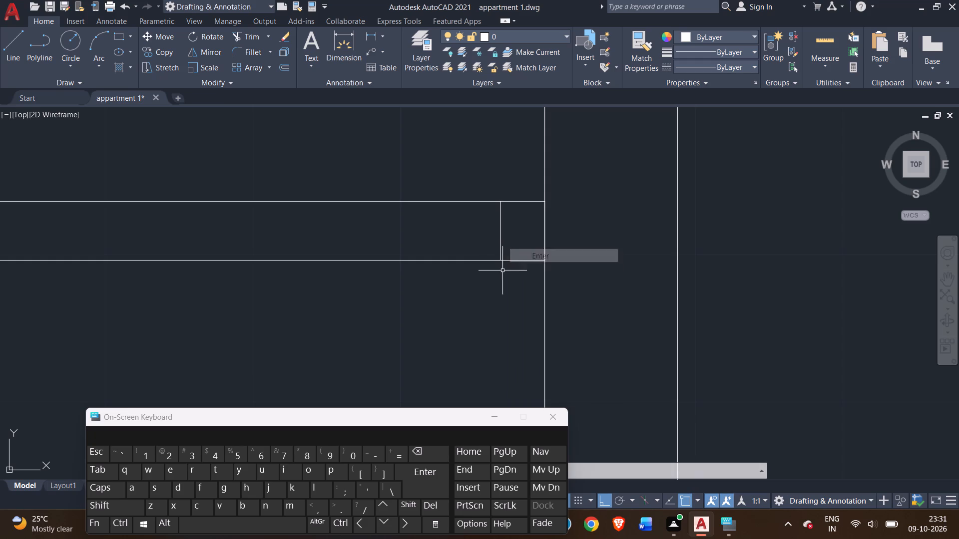
Trim the old end line inside the extended thin partition of the small corner room.
scroll(499, 272, down, 4)
click(243, 33)
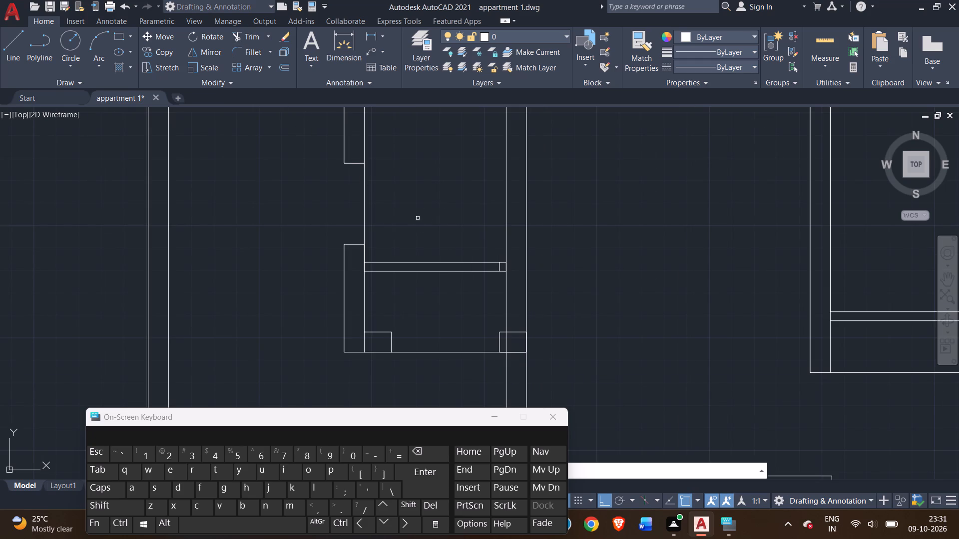
scroll(479, 242, up, 3)
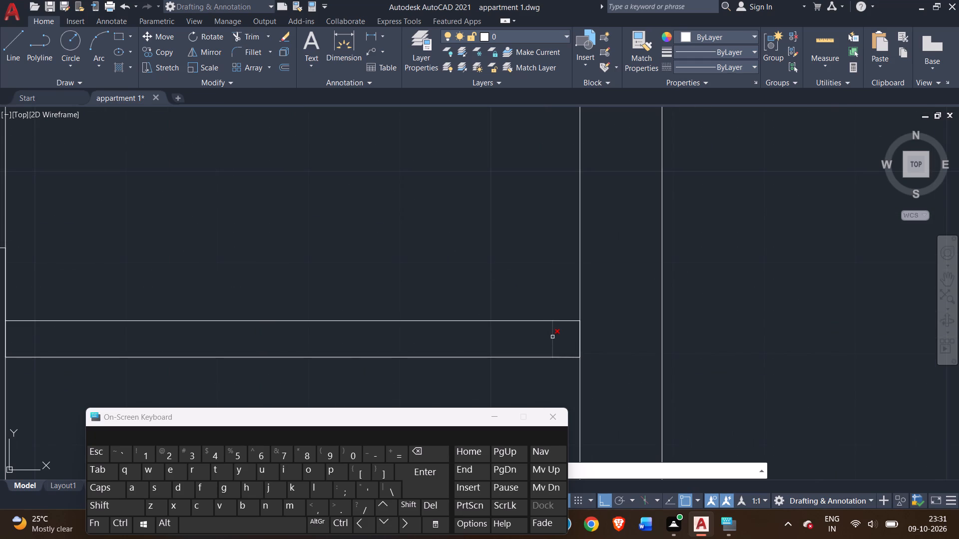
click(552, 337)
Trim the wall line running through the small jamb block at the corner room's lower-right corner.
scroll(468, 244, down, 2)
middle_drag(465, 236, 453, 133)
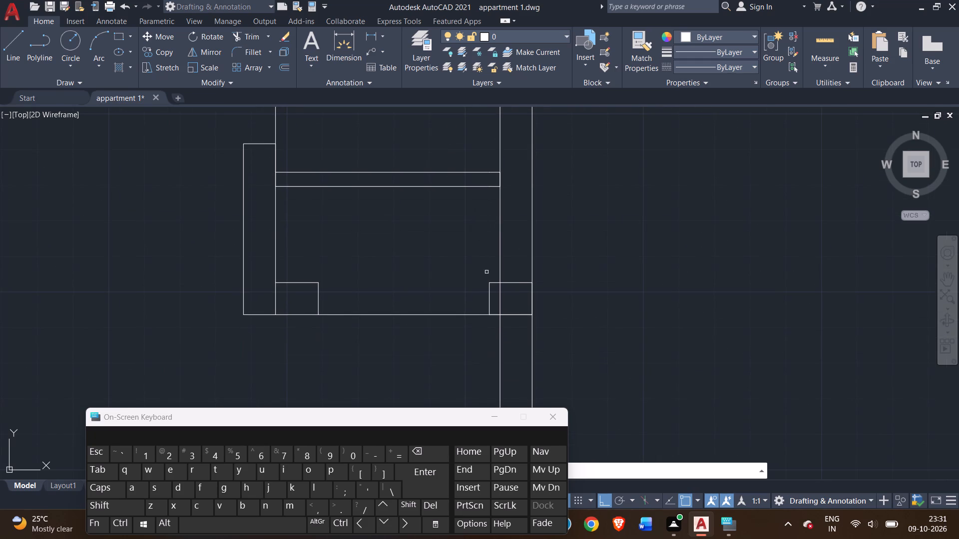
middle_drag(479, 277, 476, 191)
middle_drag(462, 228, 471, 285)
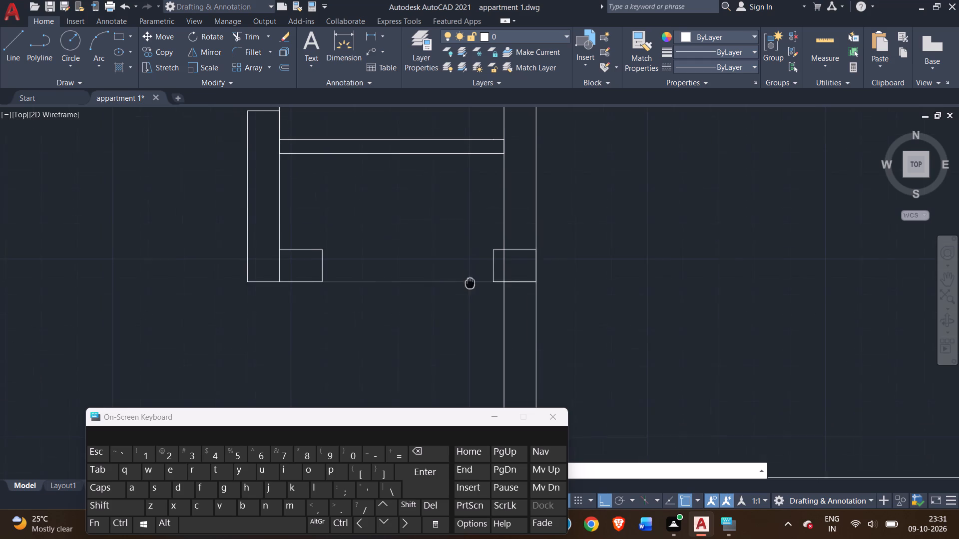
middle_drag(471, 285, 471, 285)
click(504, 268)
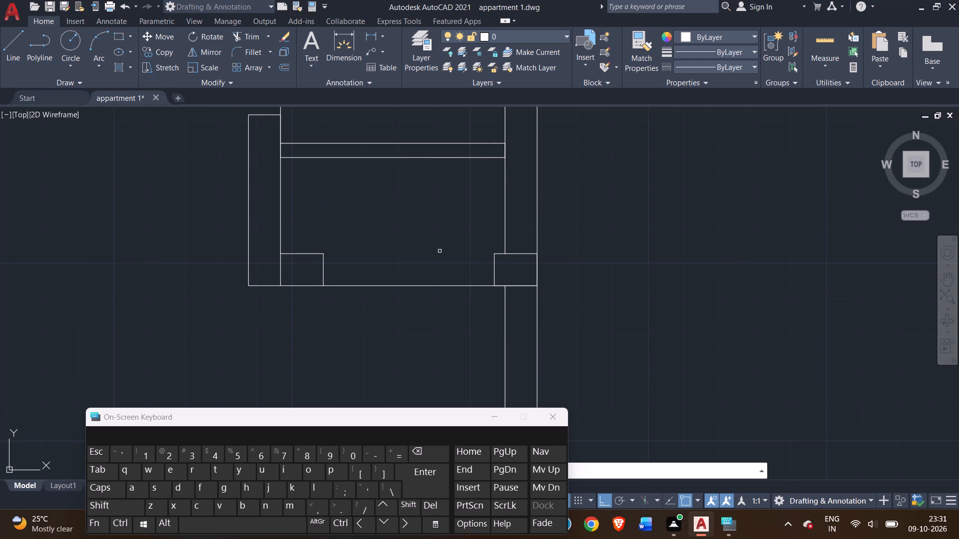
Trim the lower-right jamb block's top and bottom lines where they cross the wall, merging the block with the wall.
scroll(440, 250, down, 3)
middle_drag(443, 310, 443, 218)
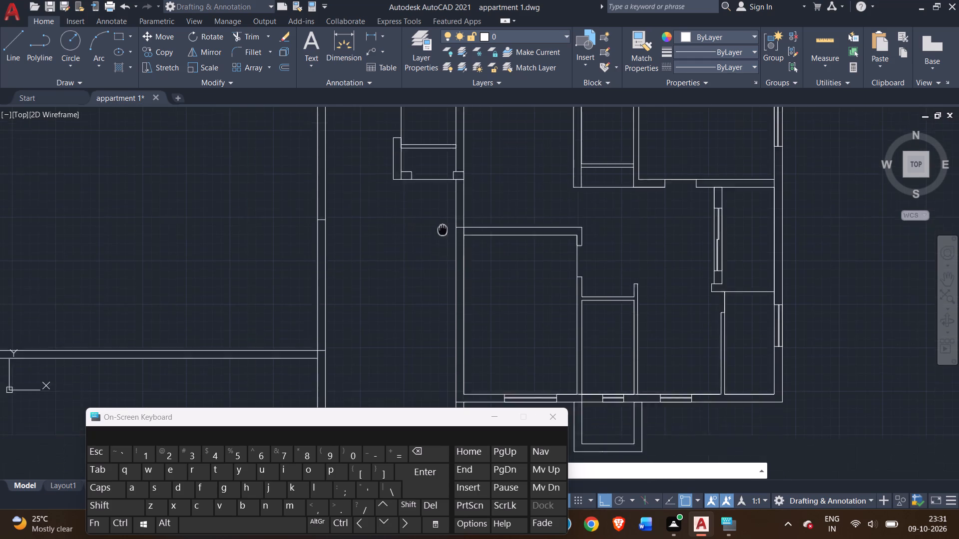
middle_drag(443, 218, 442, 159)
scroll(437, 222, down, 3)
middle_drag(437, 223, 448, 278)
scroll(451, 245, up, 7)
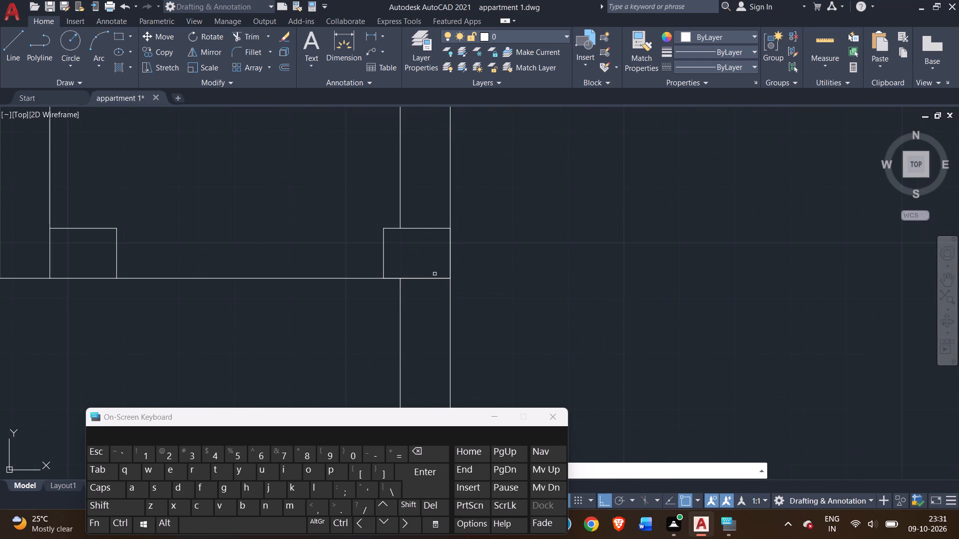
click(428, 229)
double_click(433, 279)
click(437, 280)
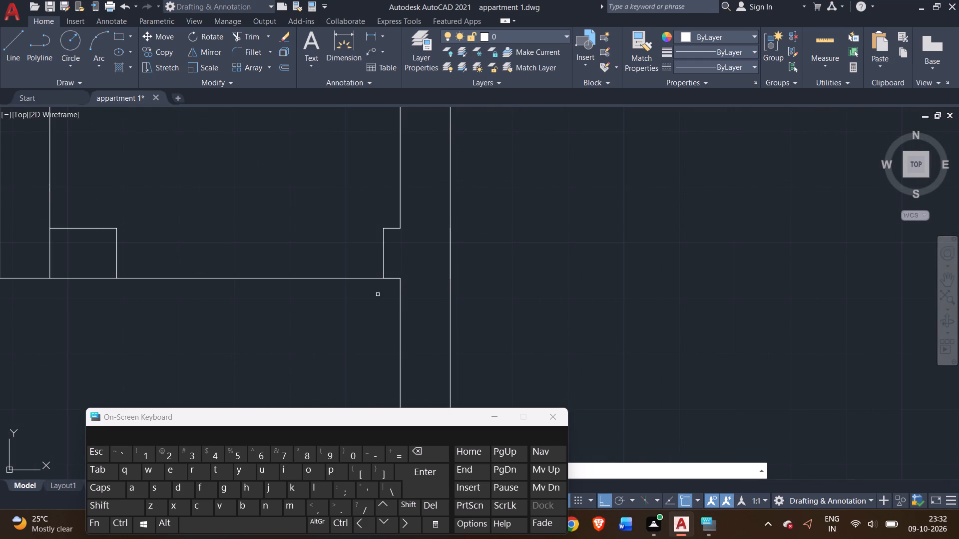
Trim the left wall's inner line between the faces of the large lower-left room's top partition, opening that junction.
scroll(376, 296, down, 2)
middle_drag(377, 322, 362, 135)
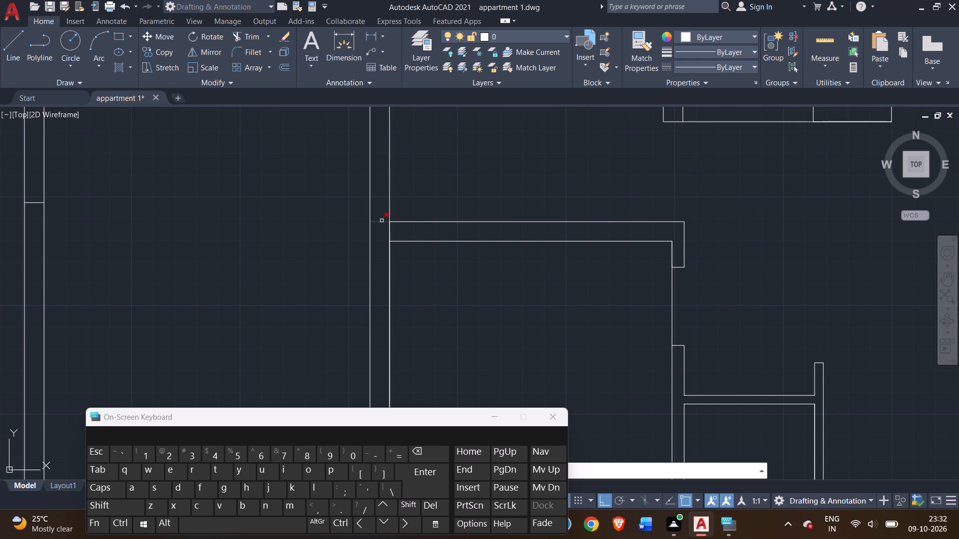
double_click(382, 221)
scroll(374, 270, down, 3)
scroll(387, 265, up, 4)
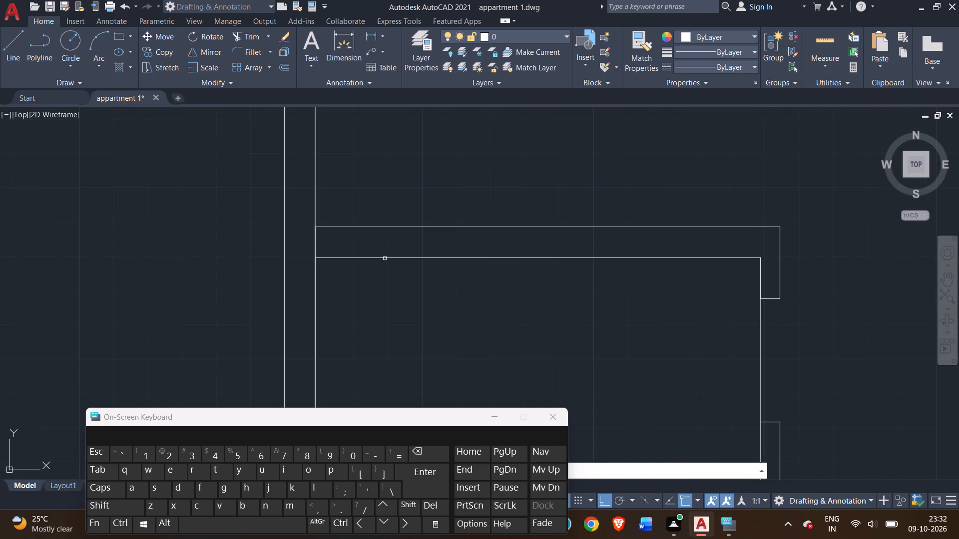
click(316, 246)
click(316, 246)
Trim the bottom wall's inner line and leftover segments where the narrow middle room's two side partitions meet it.
scroll(284, 241, down, 4)
middle_drag(272, 267, 283, 199)
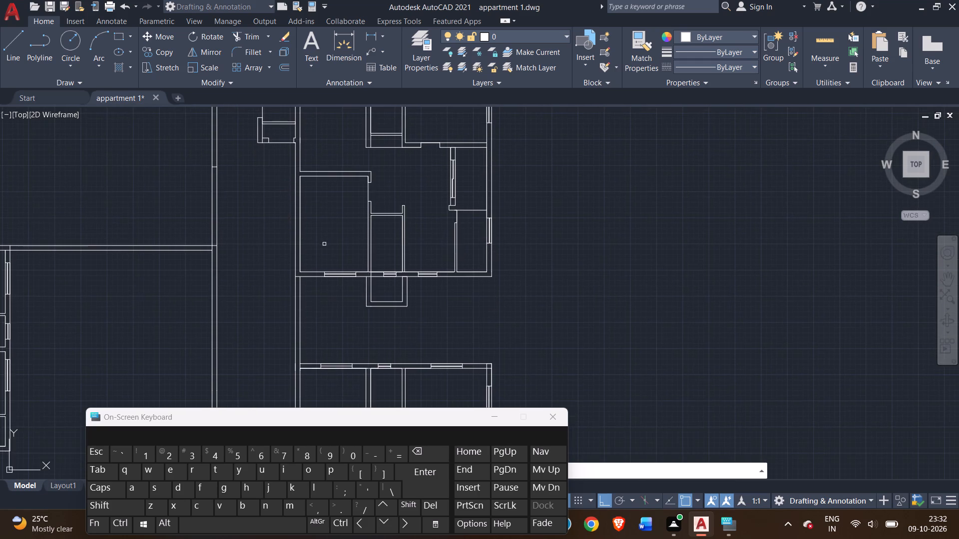
scroll(324, 245, up, 2)
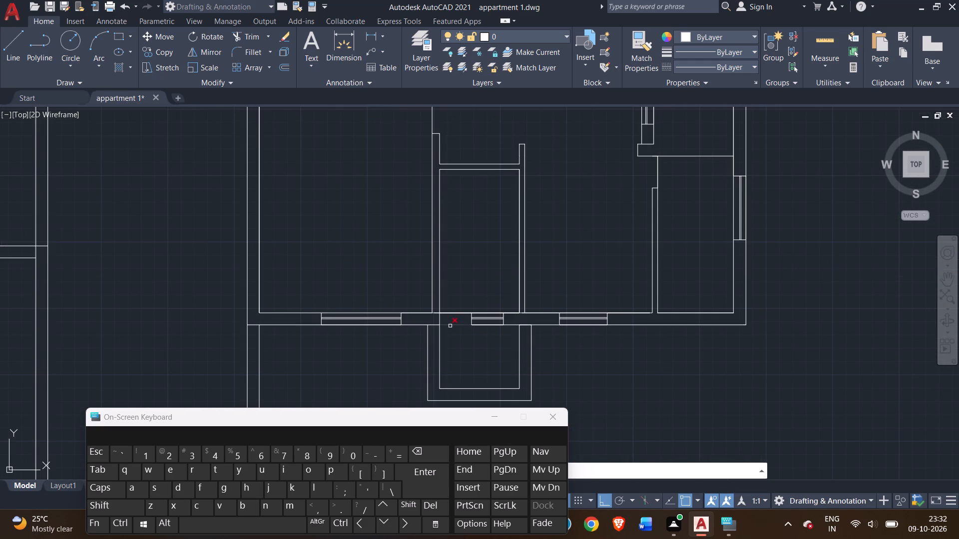
scroll(448, 327, up, 3)
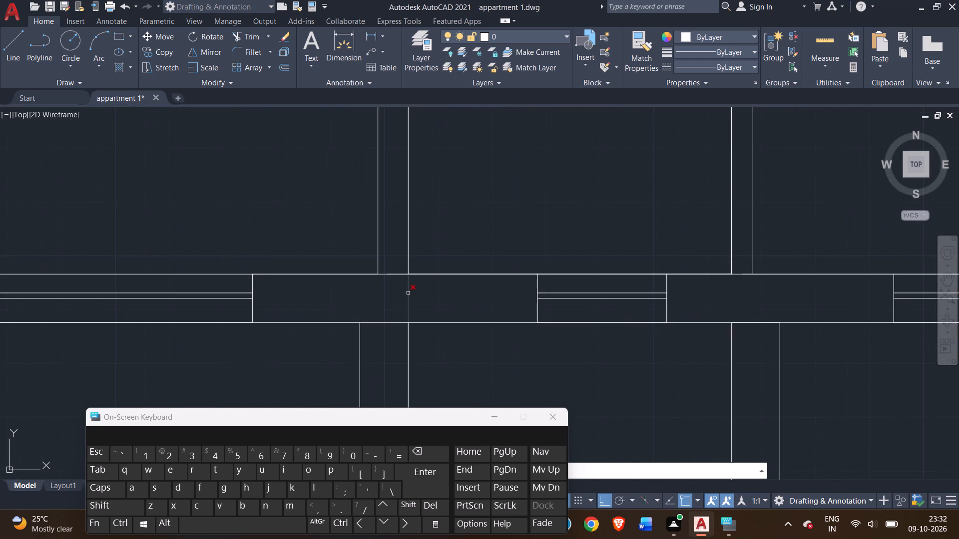
click(408, 293)
scroll(435, 290, down, 1)
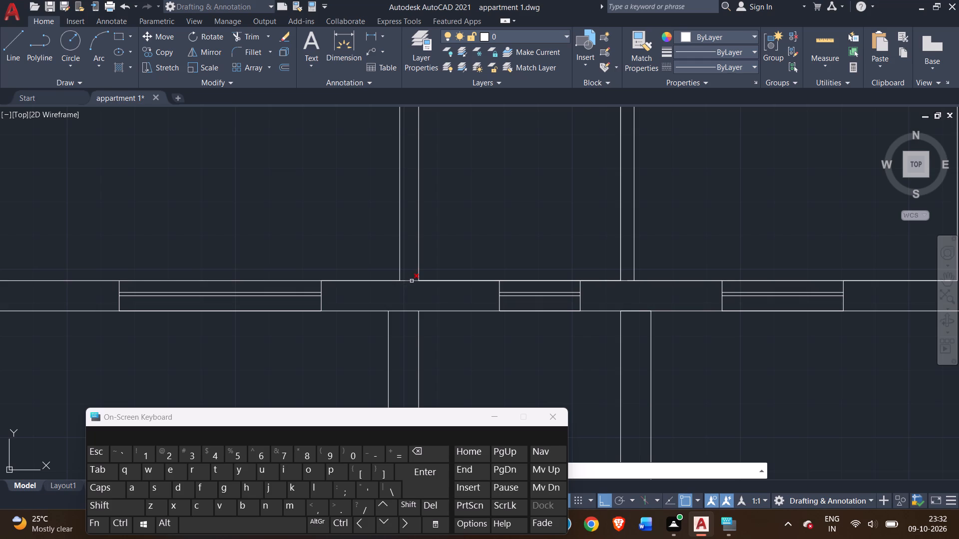
click(412, 281)
click(412, 281)
scroll(637, 287, up, 3)
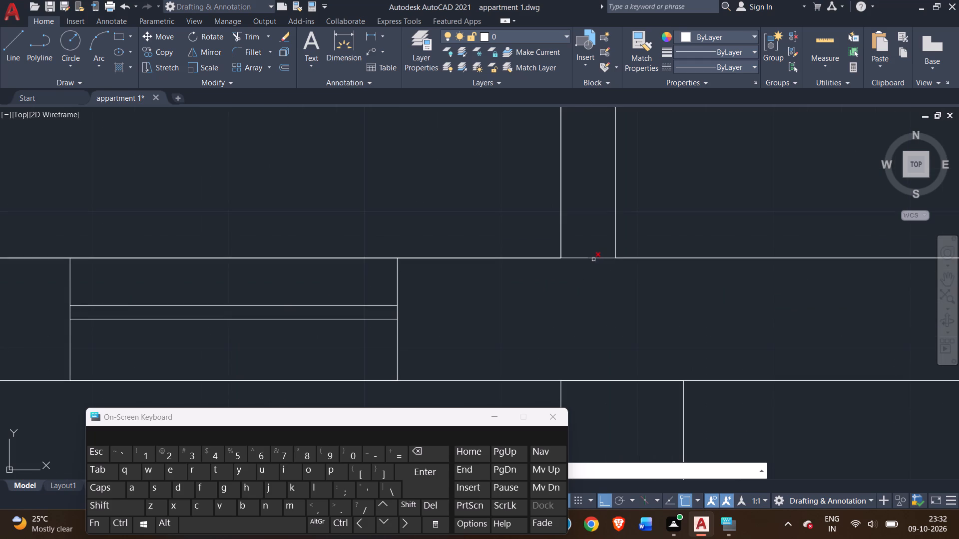
click(593, 260)
click(596, 259)
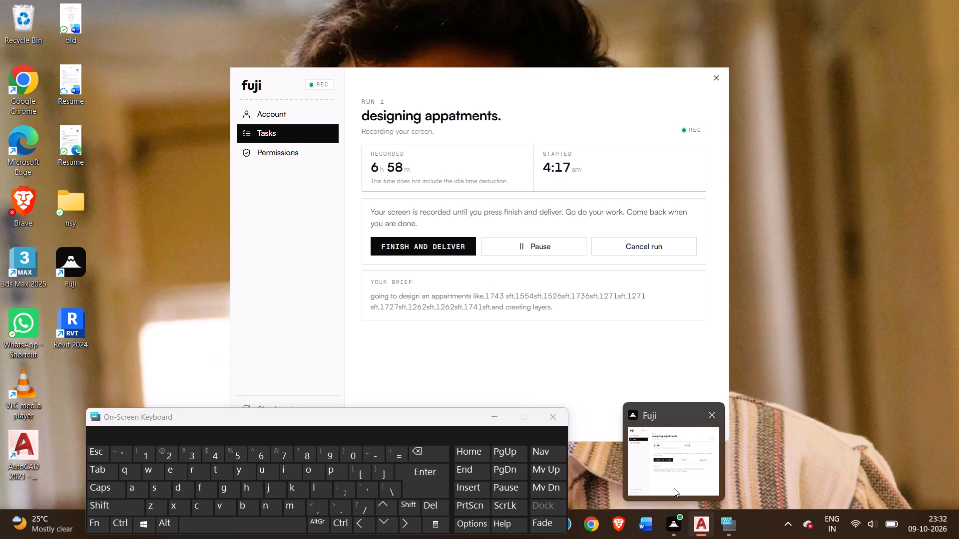
Trim the bottom wall's outer line and duplicate segment where the two side walls of the small projection below meet it.
scroll(445, 265, down, 2)
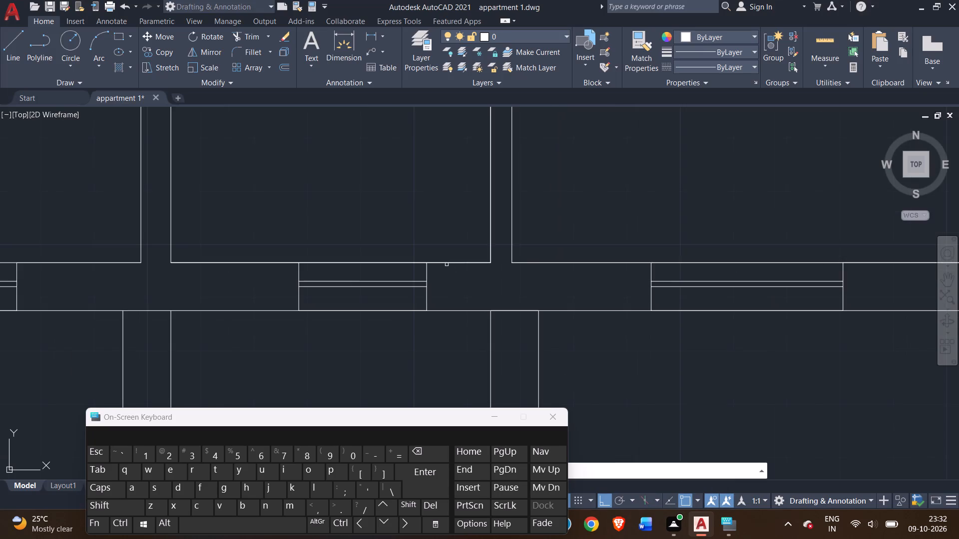
scroll(448, 272, down, 3)
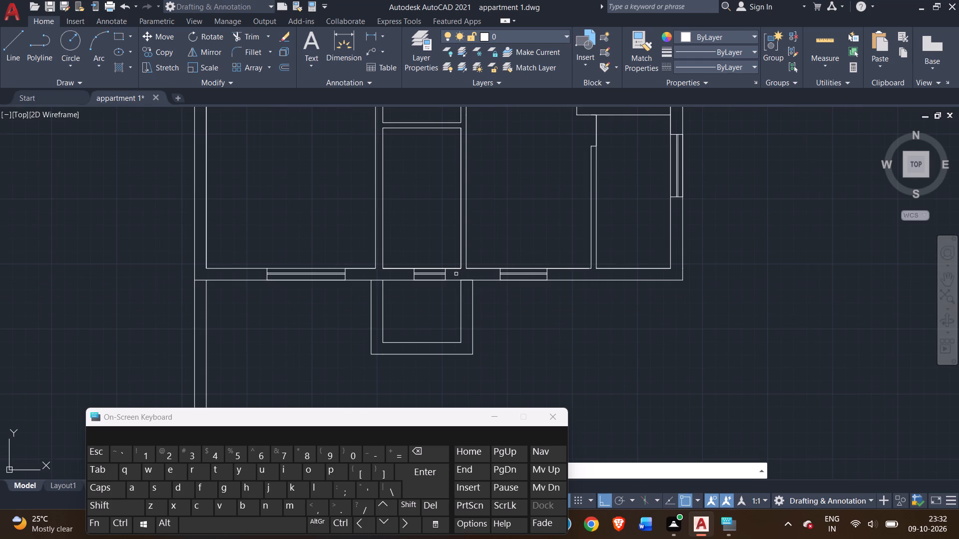
scroll(374, 281, up, 2)
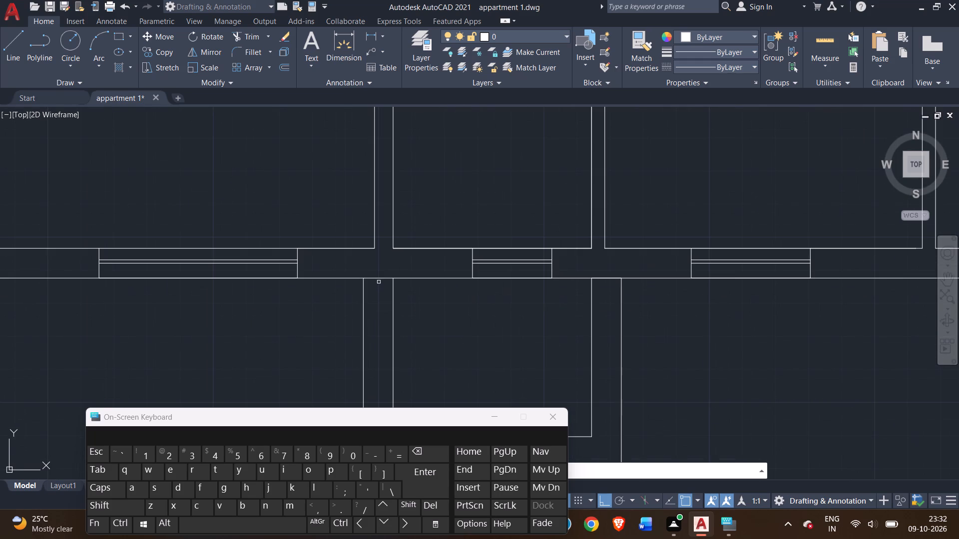
click(381, 279)
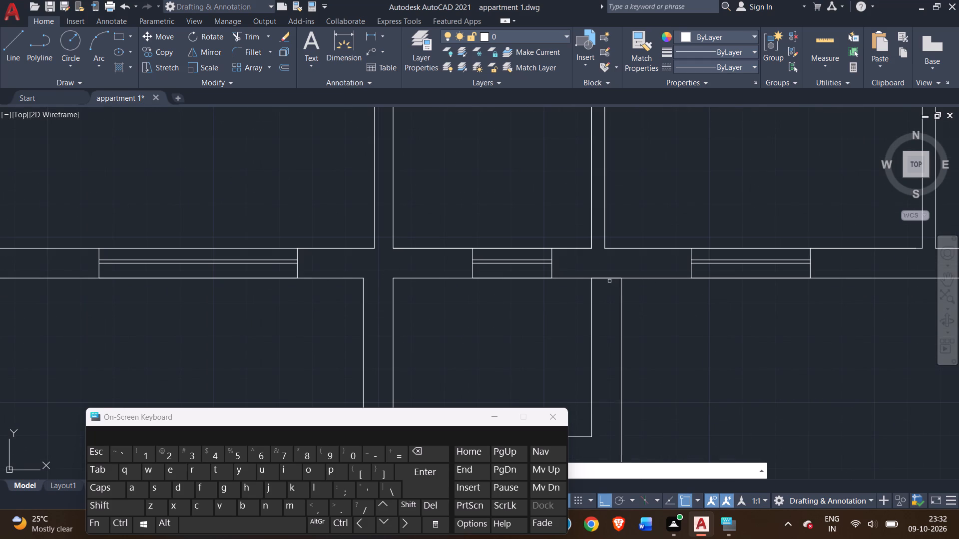
double_click(608, 279)
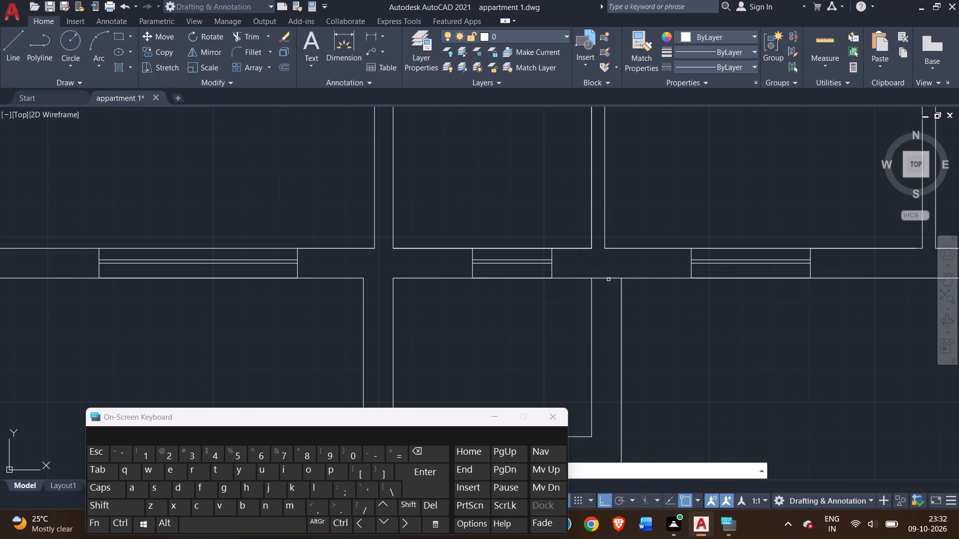
click(609, 279)
Draw a horizontal line from the jamb corner below the sliding window to the right wall, completing the partition's upper face.
scroll(609, 279, down, 3)
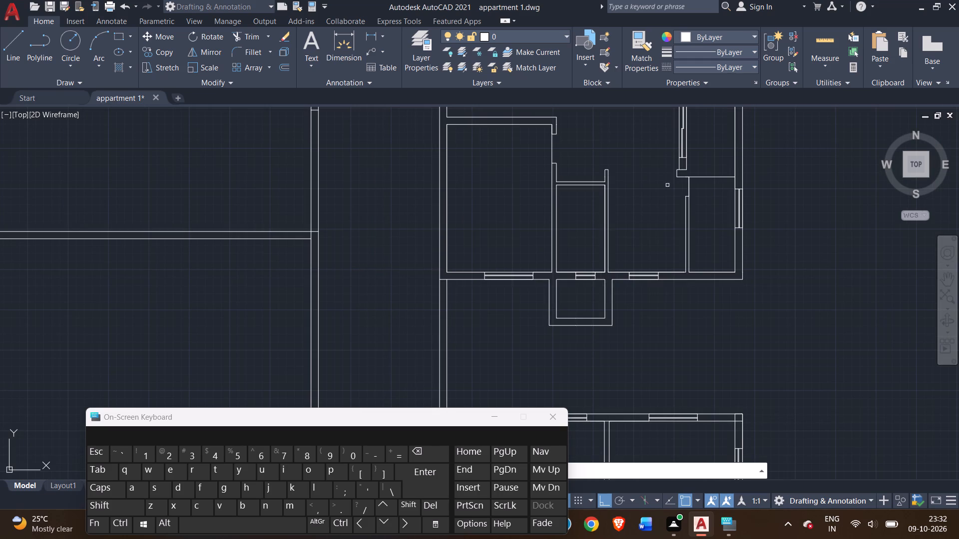
scroll(672, 165, up, 3)
middle_drag(672, 164, 661, 332)
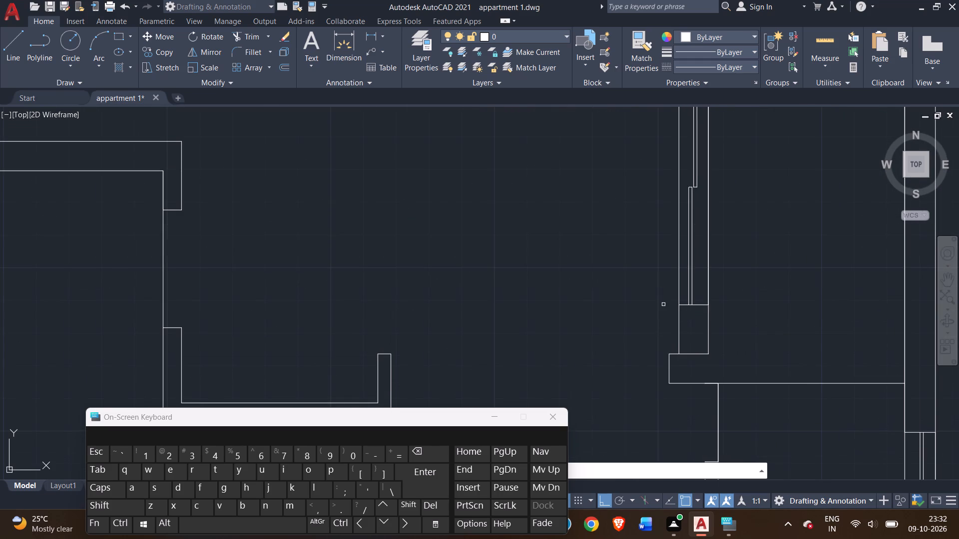
scroll(663, 304, down, 1)
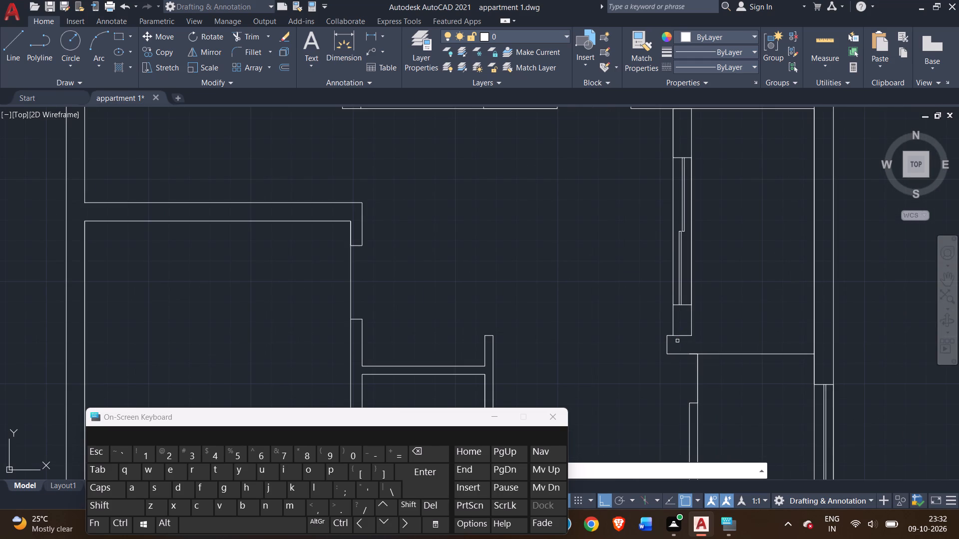
scroll(466, 222, down, 2)
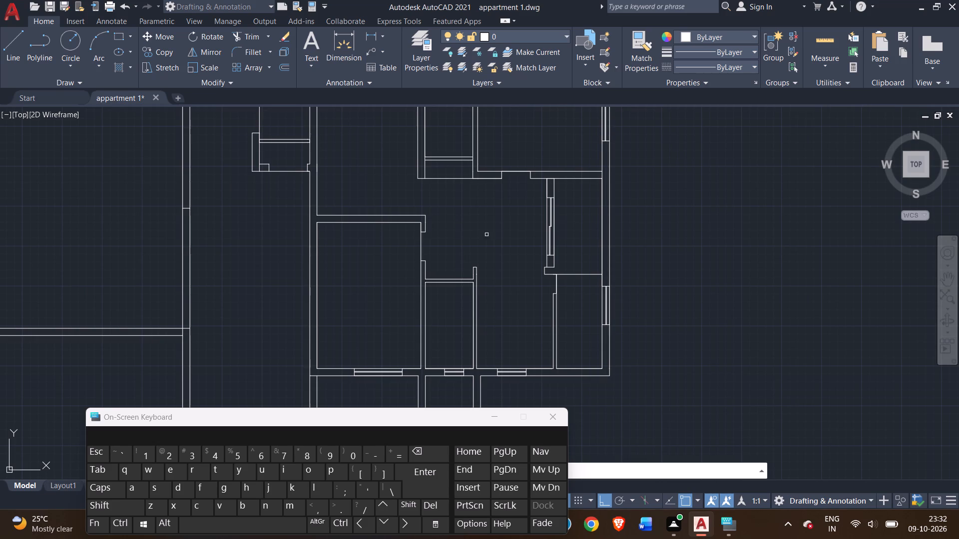
click(10, 55)
scroll(541, 286, up, 3)
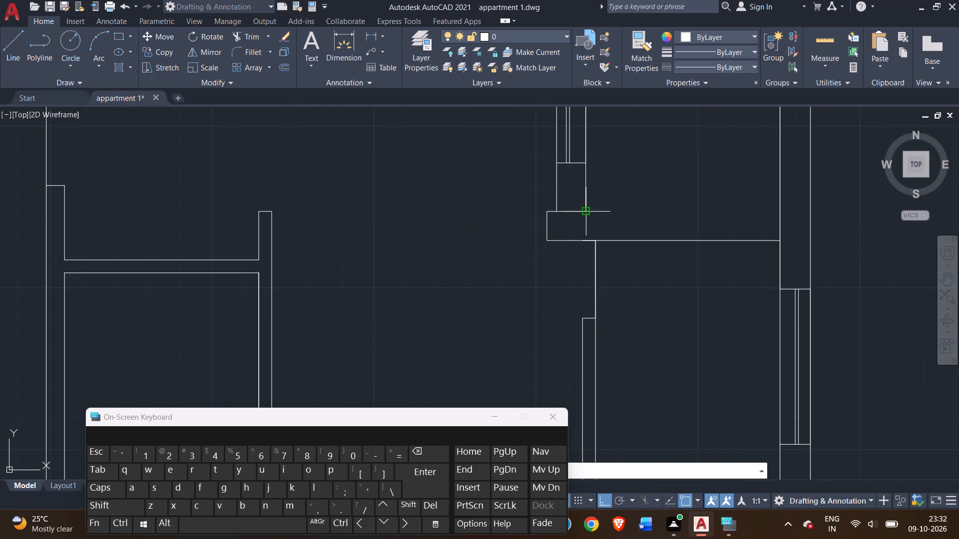
click(583, 214)
scroll(679, 220, down, 1)
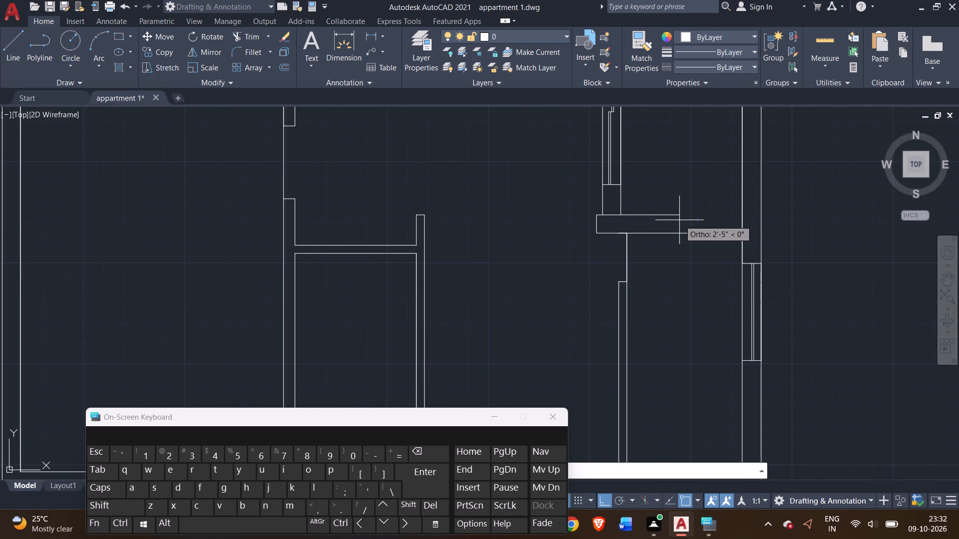
scroll(675, 198, down, 2)
scroll(675, 198, up, 3)
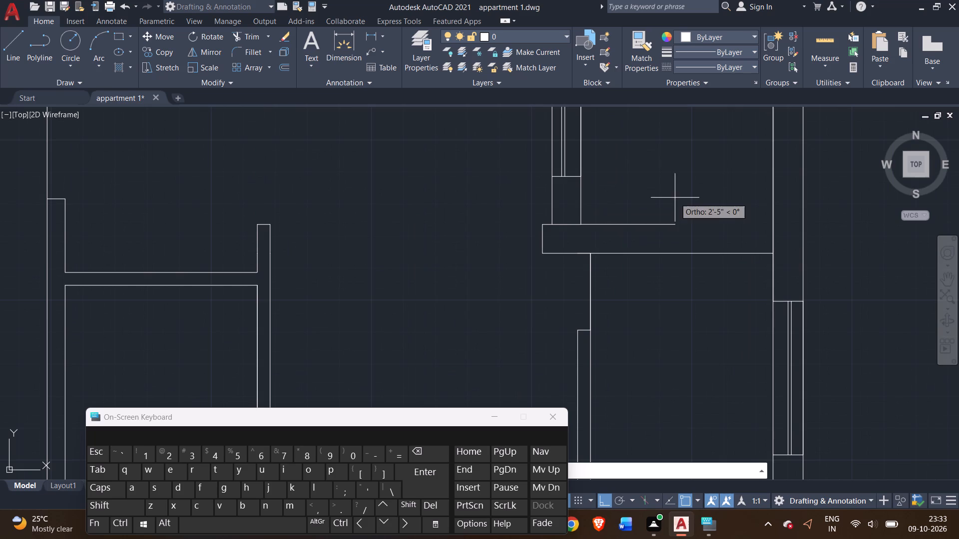
click(772, 225)
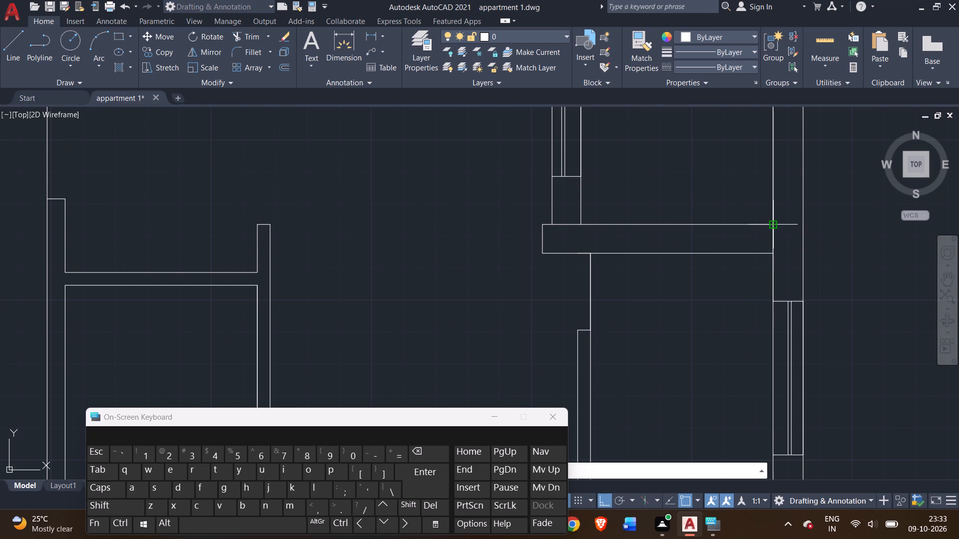
right_click(772, 221)
click(786, 229)
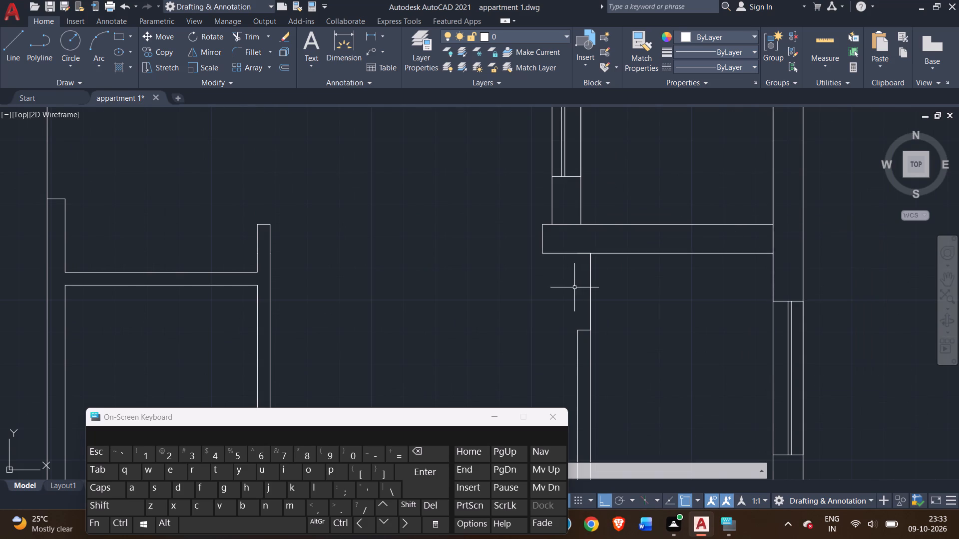
Examine the wall junctions across the right-hand column of apartment plans and the connecting walls.
scroll(574, 287, down, 2)
middle_drag(622, 376, 645, 329)
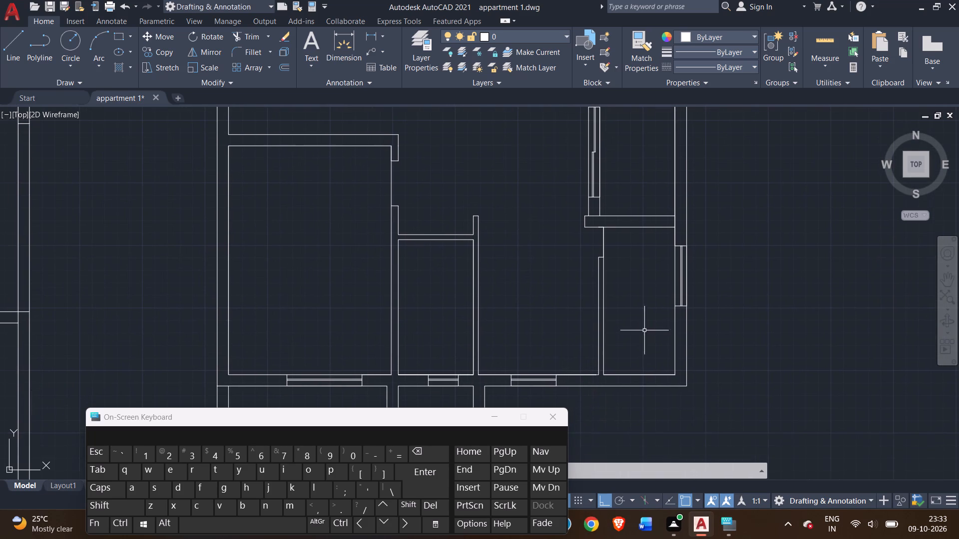
middle_drag(538, 300, 753, 397)
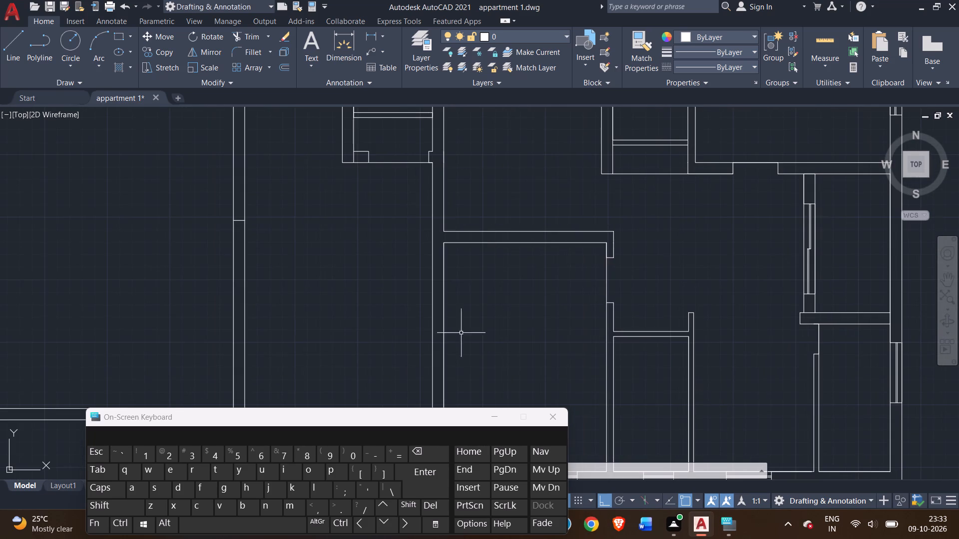
scroll(220, 246, down, 2)
middle_drag(248, 242, 364, 341)
scroll(365, 324, down, 2)
scroll(366, 323, up, 3)
middle_click(382, 250)
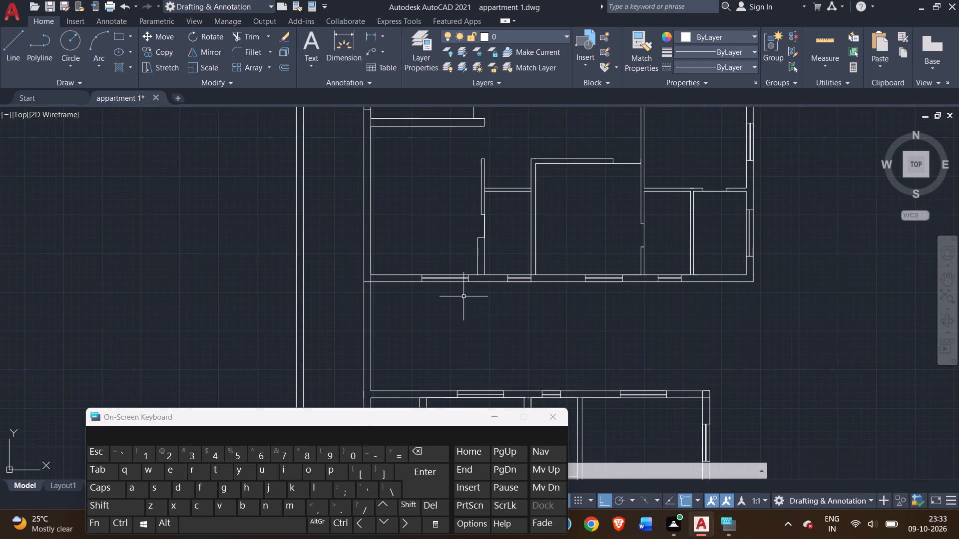
scroll(468, 314, down, 3)
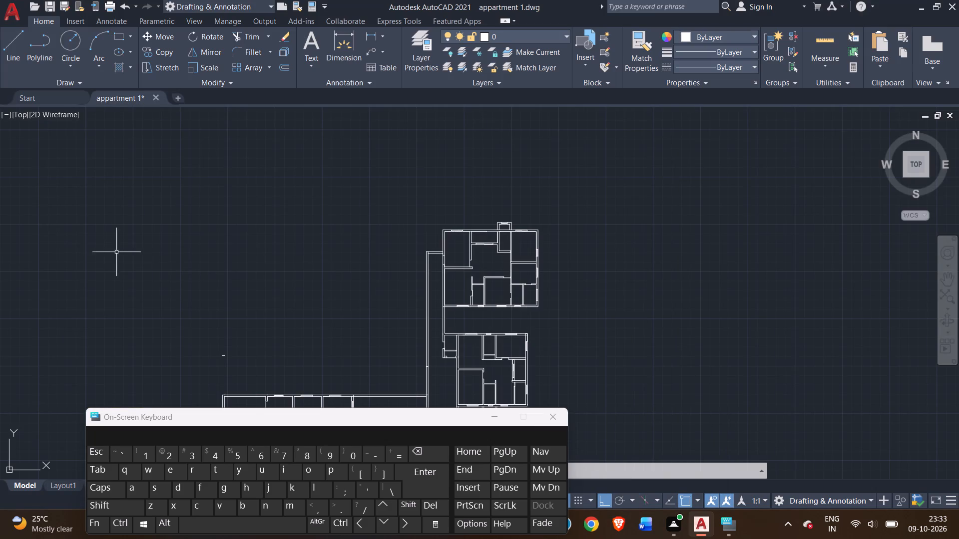
In the bottom-left plan, trim the bottom wall's inner line at the small door jamb and the adjacent vertical partition.
scroll(132, 266, down, 1)
middle_drag(145, 275, 212, 139)
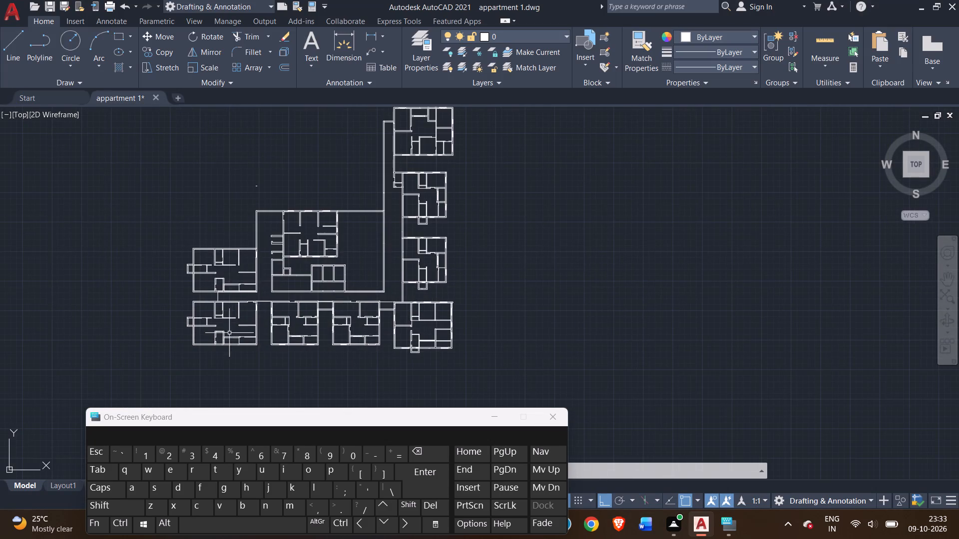
scroll(229, 333, up, 4)
middle_drag(219, 336, 311, 214)
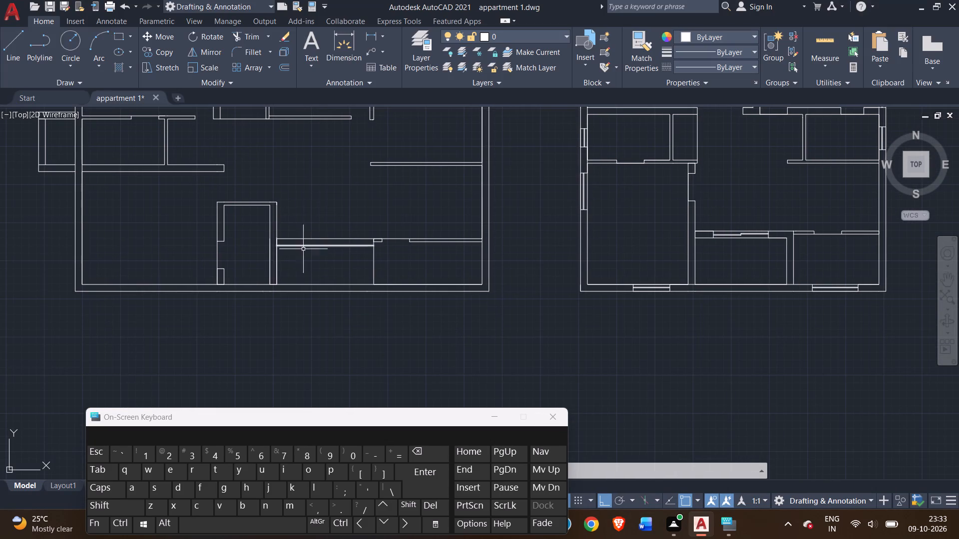
click(250, 41)
scroll(213, 310, up, 3)
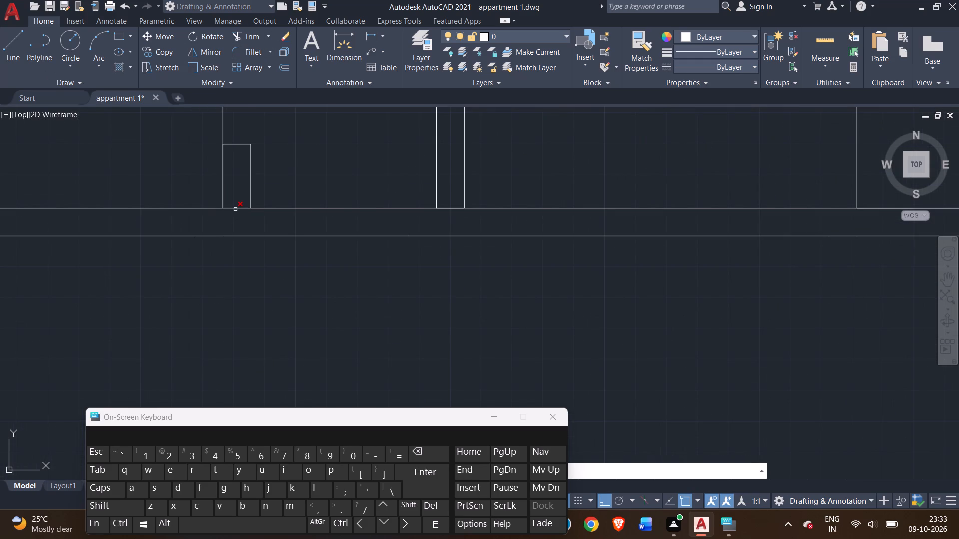
click(235, 209)
click(239, 208)
click(456, 206)
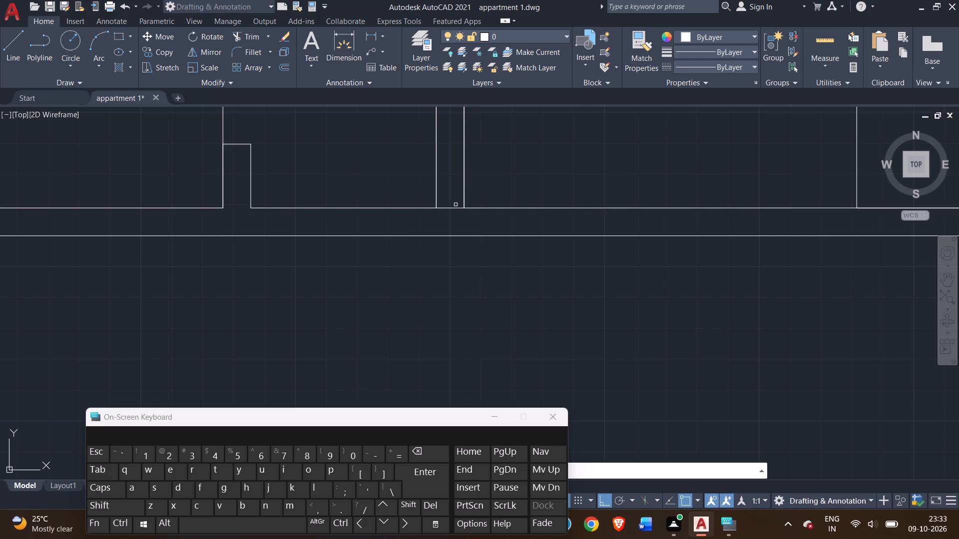
In the bottom-left plan, trim the bottom wall's inner line between the two faces of the vertical partition beside the small room.
double_click(456, 211)
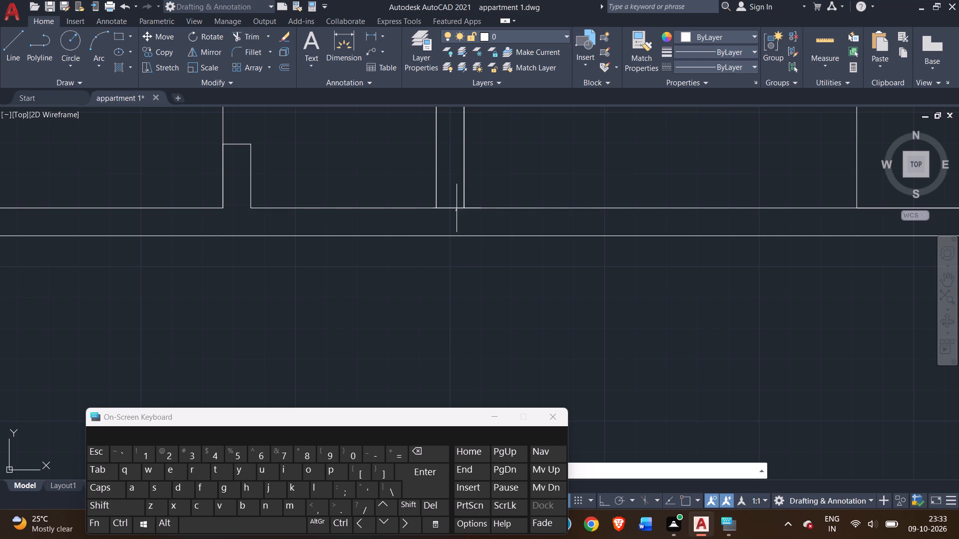
double_click(457, 208)
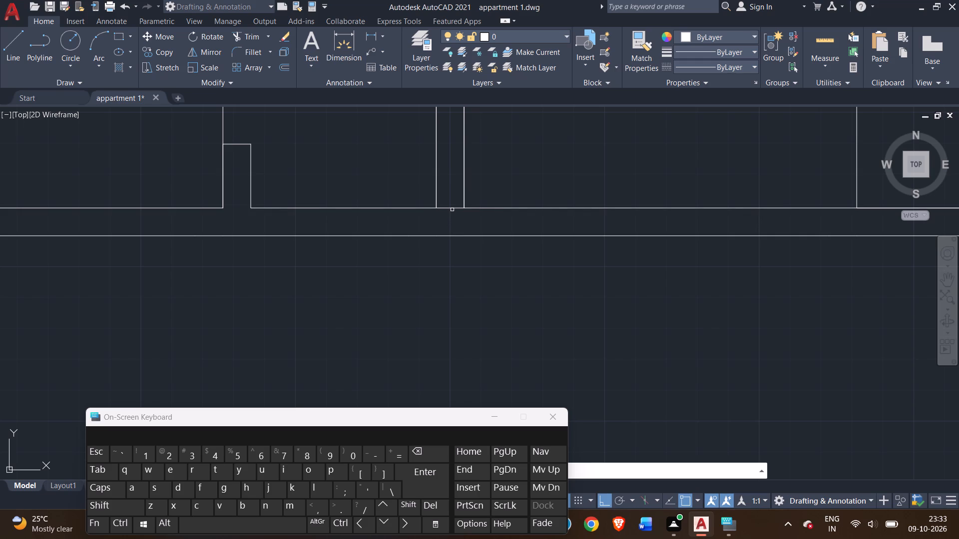
click(452, 210)
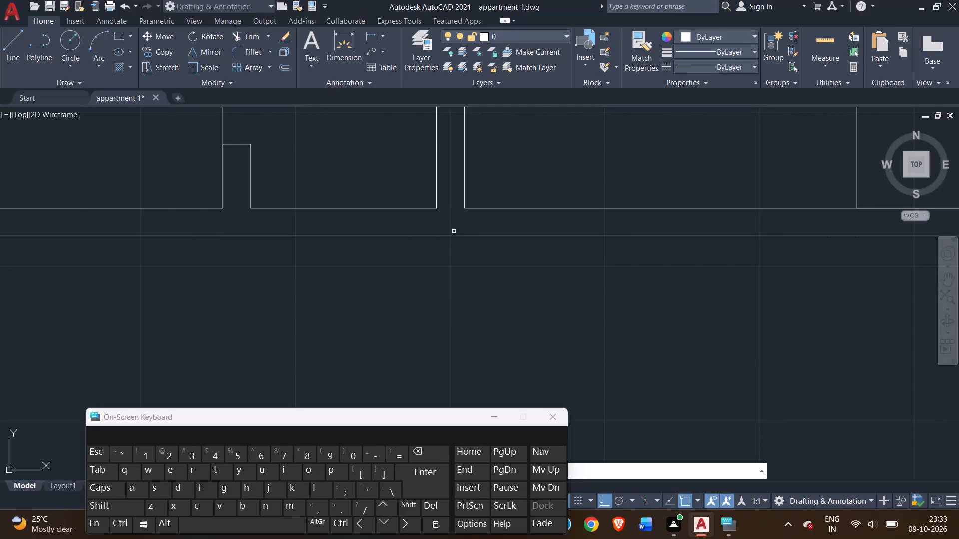
Trim the vertical partition's outer face, including duplicate segments, between the two lines of the horizontal partition that meets it.
scroll(456, 242, down, 1)
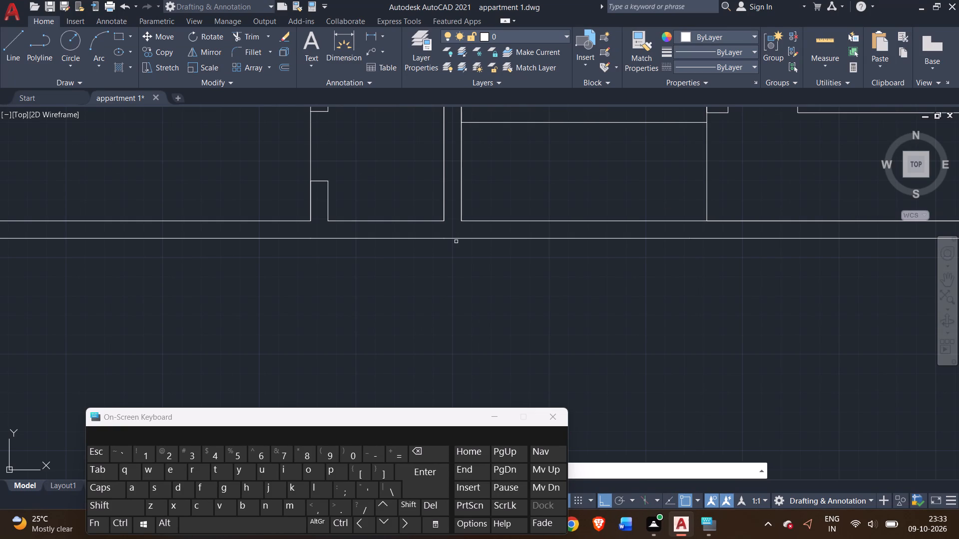
scroll(416, 247, down, 1)
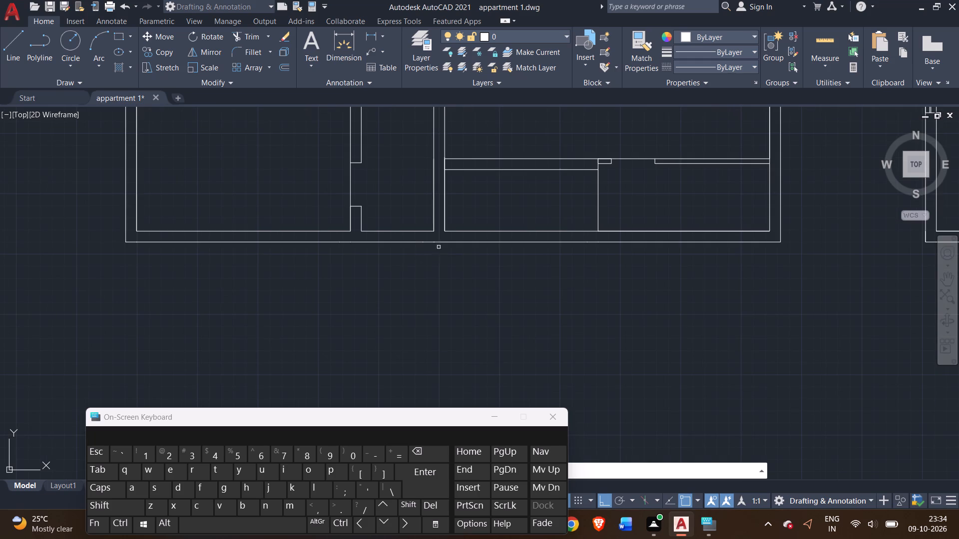
middle_drag(411, 210, 413, 235)
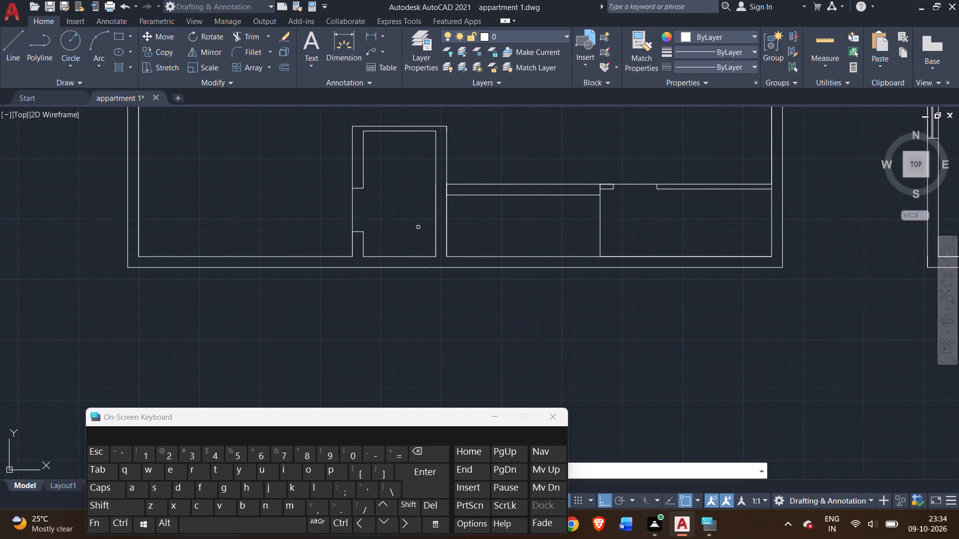
scroll(443, 194, up, 3)
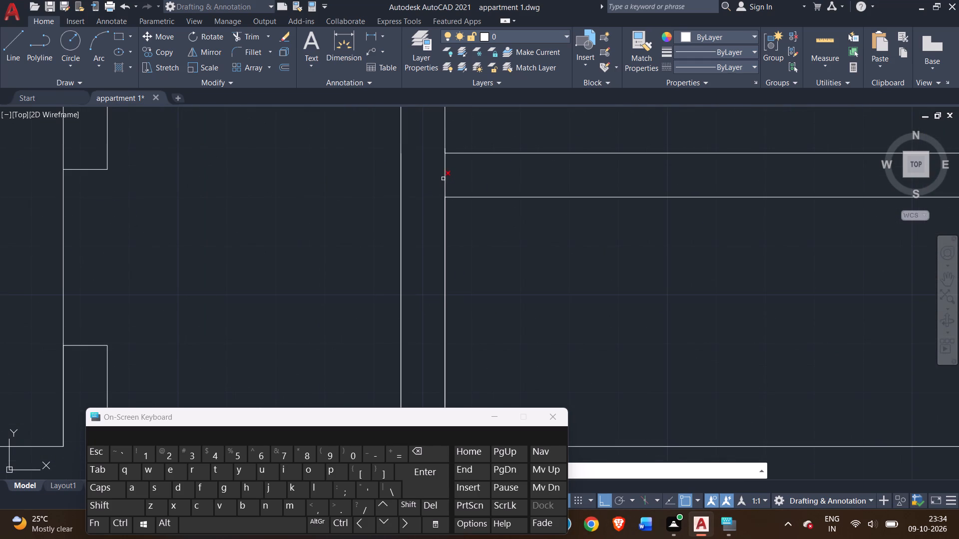
click(444, 175)
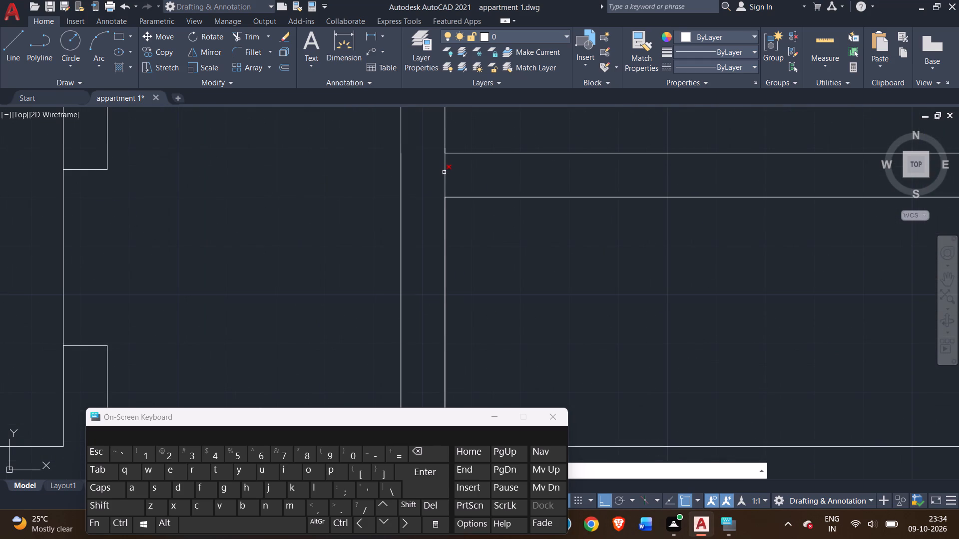
click(445, 169)
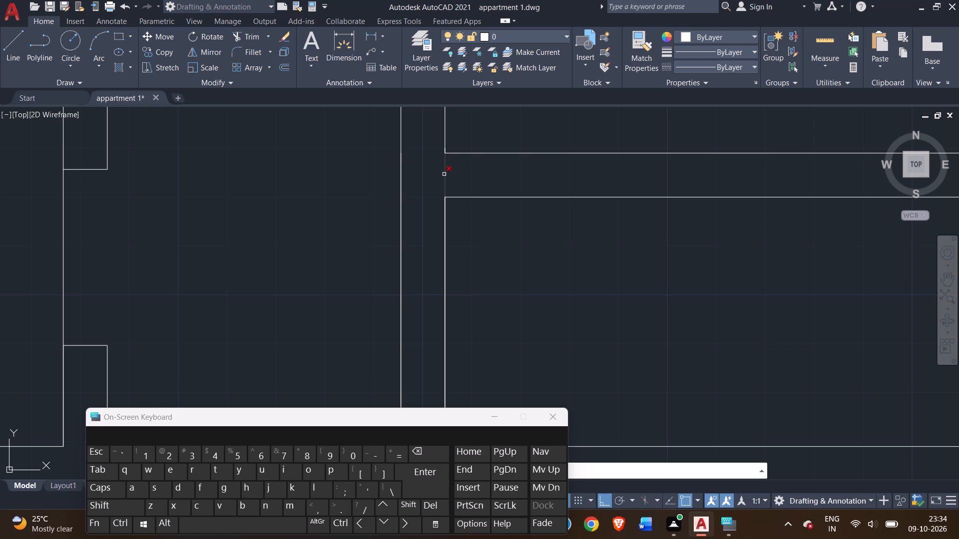
click(444, 174)
Draw a vertical line from the short door jamb's lower corner down to the bottom wall's inner line, forming the partition's second face.
scroll(424, 196, down, 2)
middle_drag(407, 188, 407, 232)
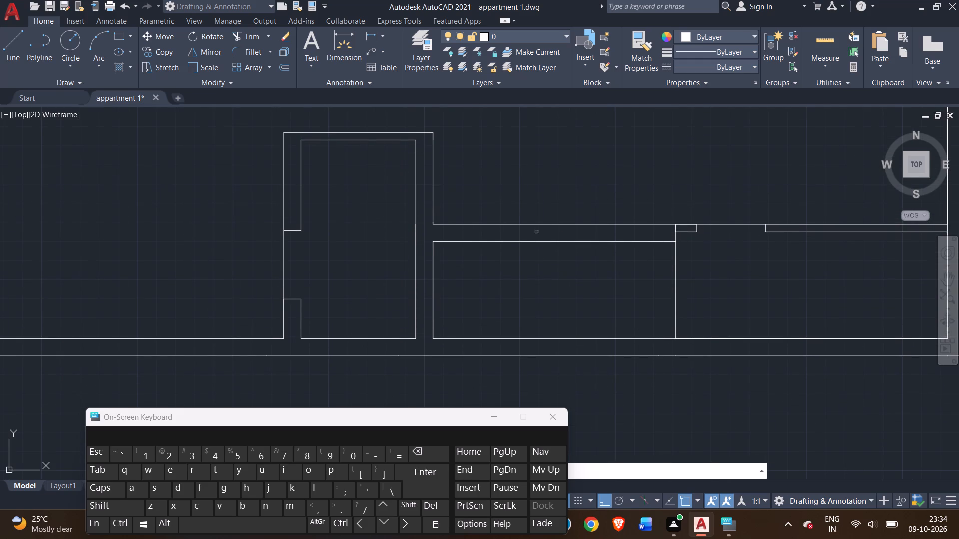
scroll(554, 244, down, 1)
middle_drag(557, 223, 544, 221)
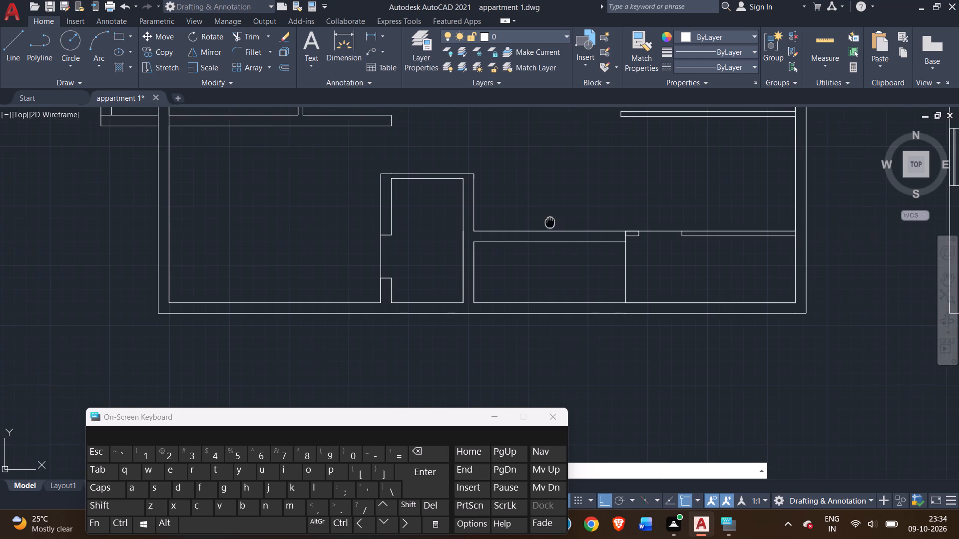
middle_drag(544, 221, 367, 206)
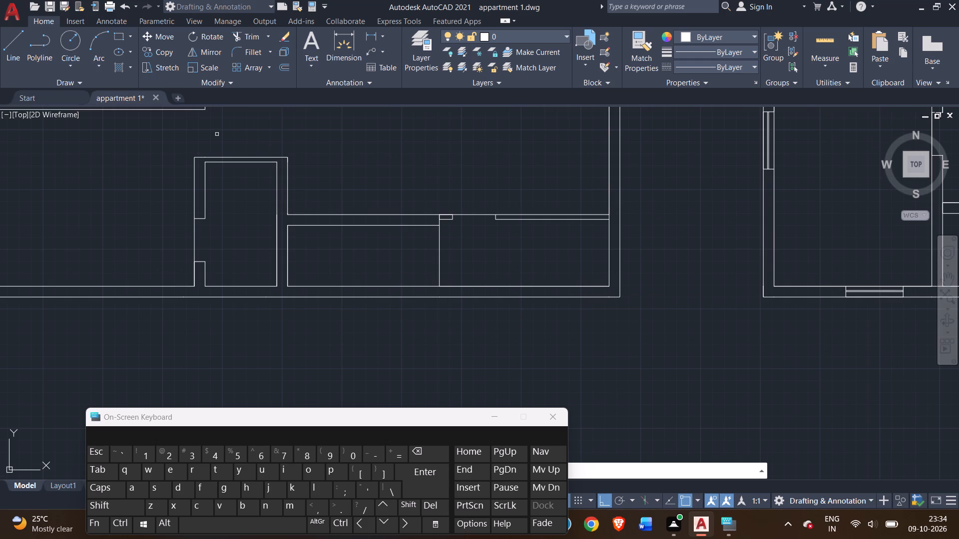
click(22, 58)
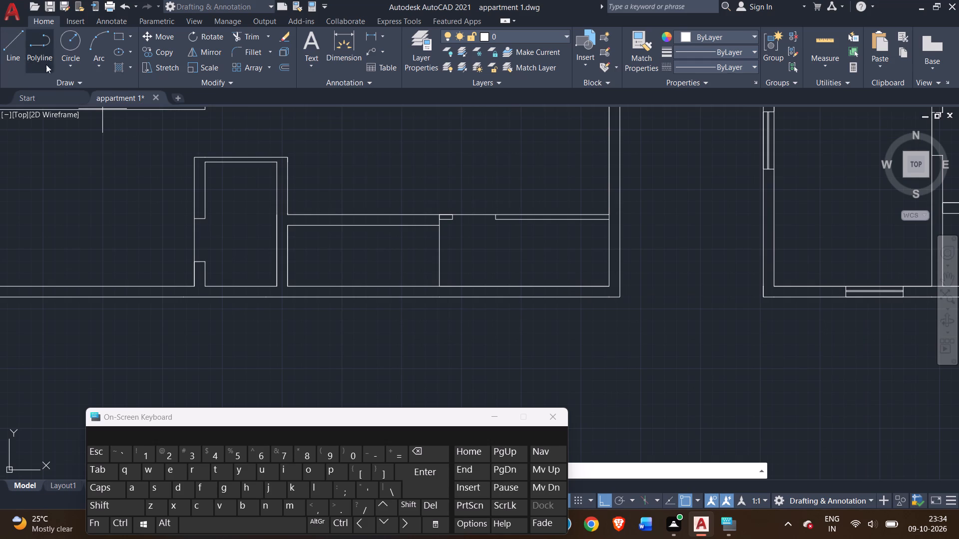
scroll(455, 226, up, 1)
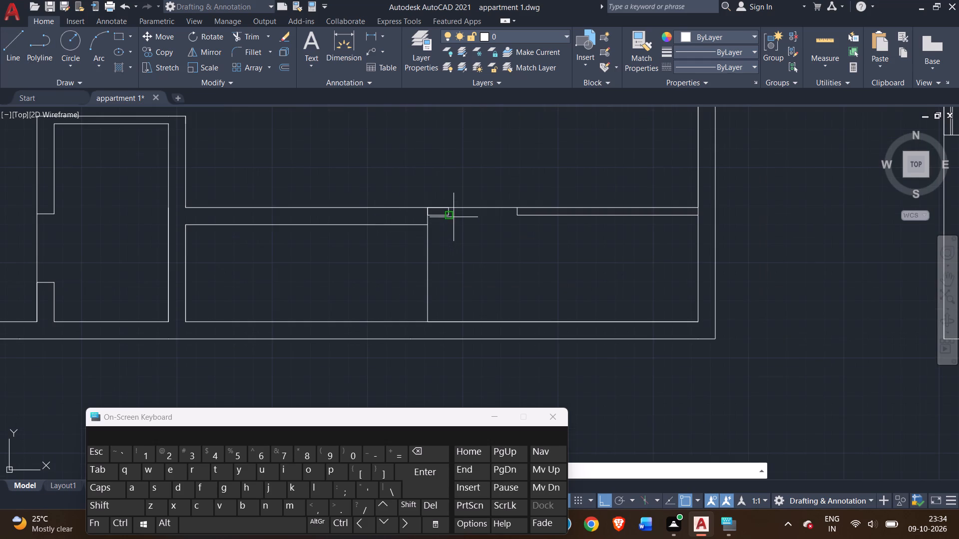
click(451, 216)
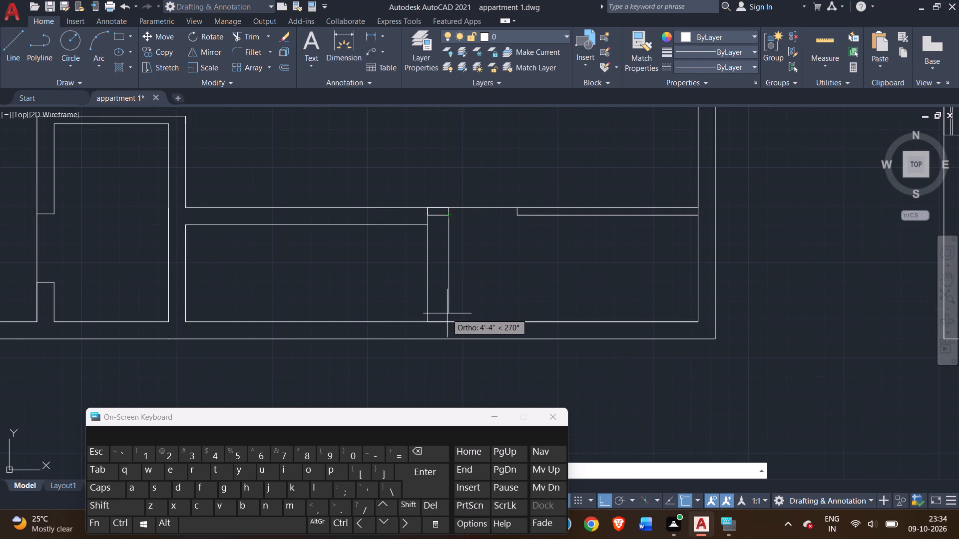
click(448, 319)
right_click(448, 305)
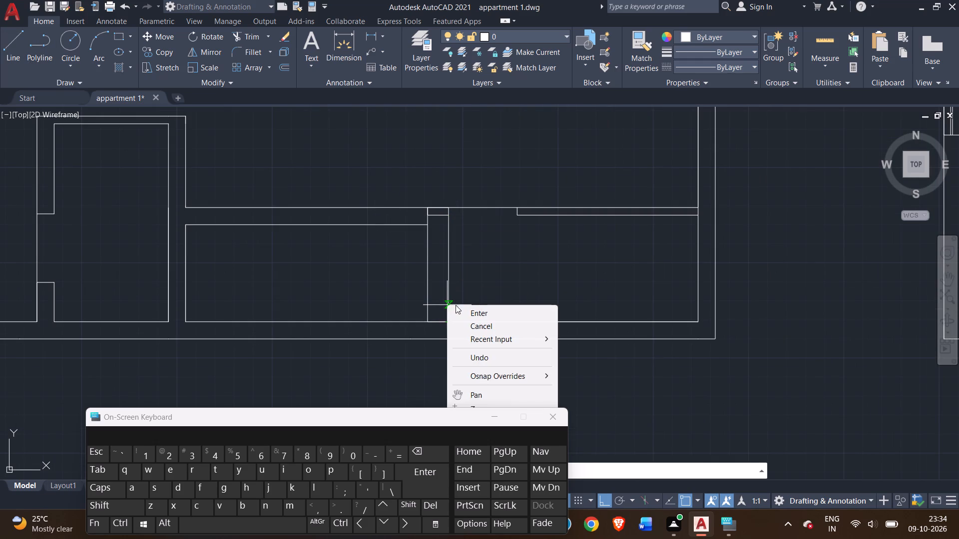
click(463, 308)
In the plan directly above, draw the matching vertical line from the door jamb's lower corner to the bottom wall's inner line.
scroll(379, 294, down, 2)
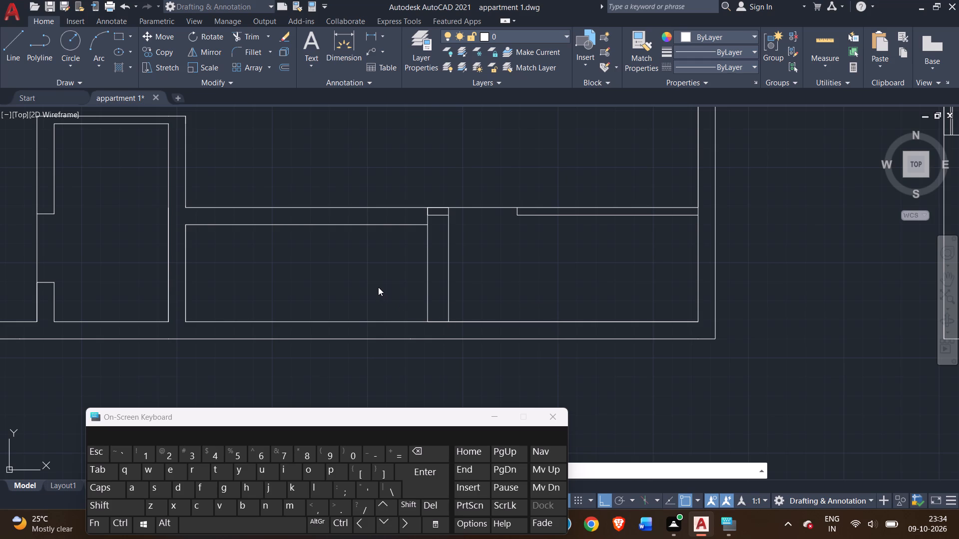
scroll(378, 287, down, 2)
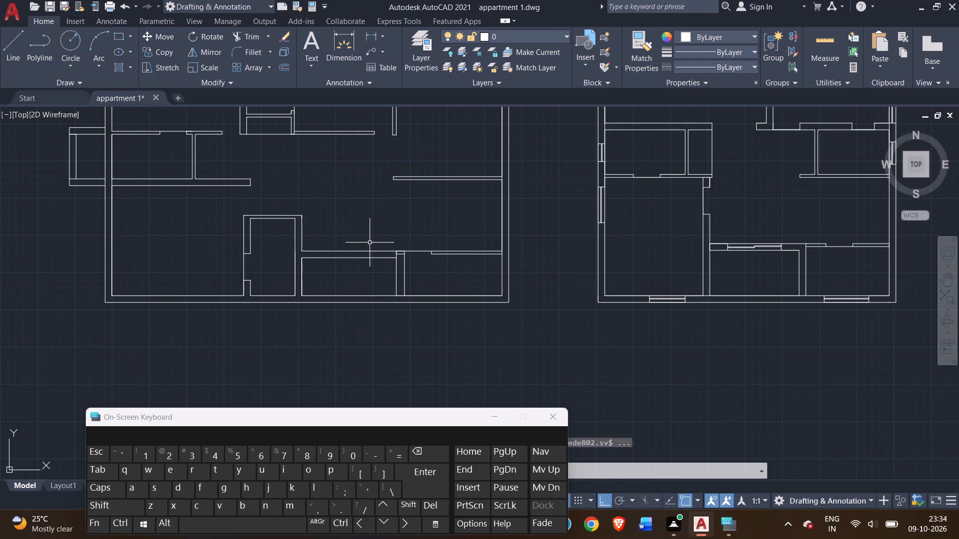
scroll(374, 243, down, 3)
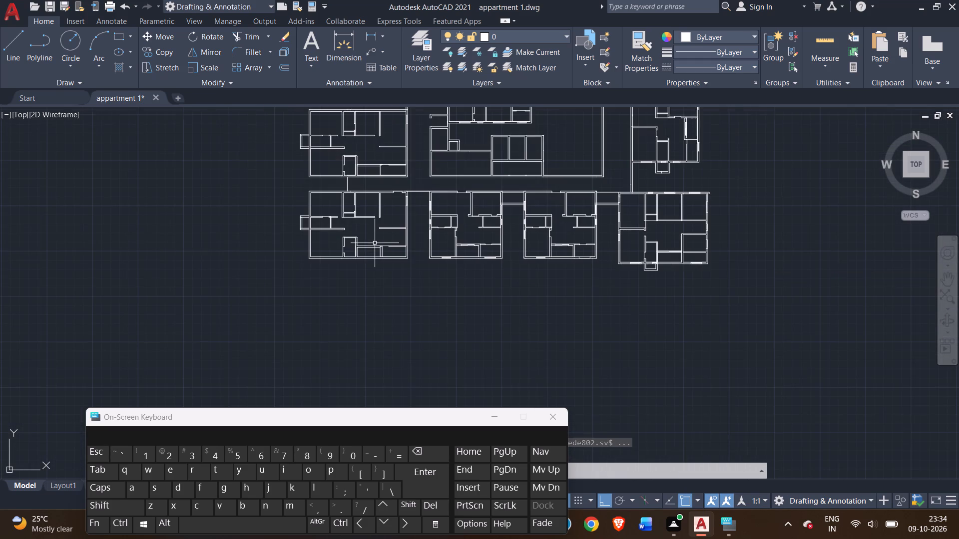
scroll(380, 180, up, 3)
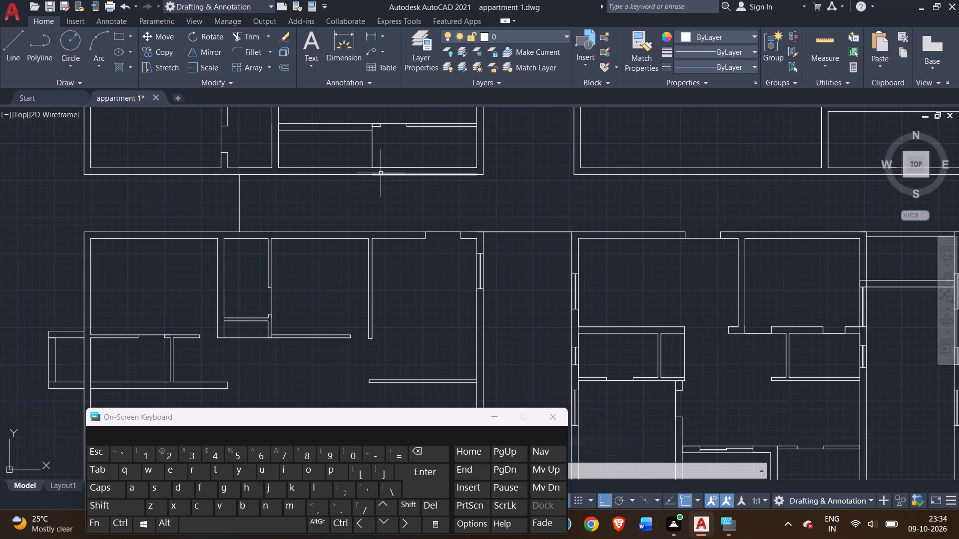
scroll(382, 170, up, 2)
middle_drag(390, 141, 394, 227)
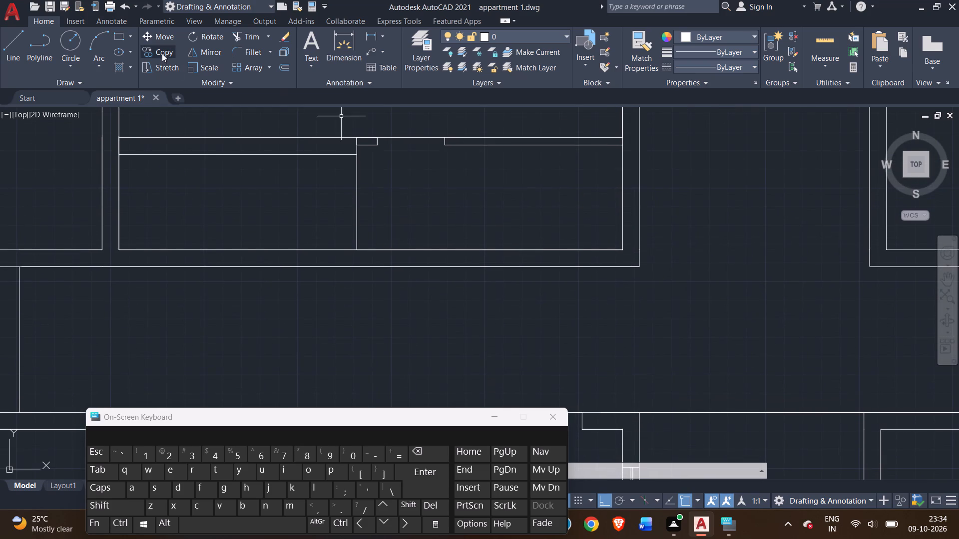
click(20, 56)
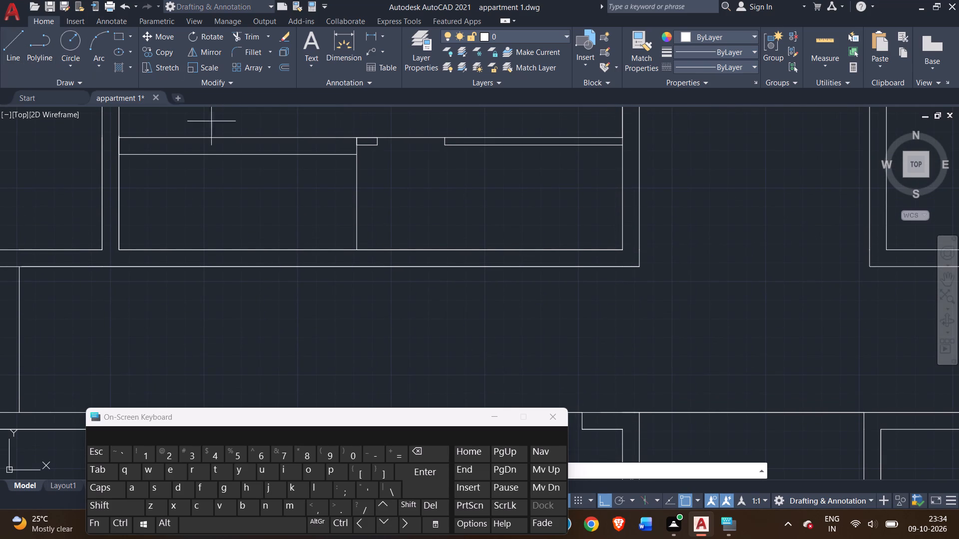
click(379, 146)
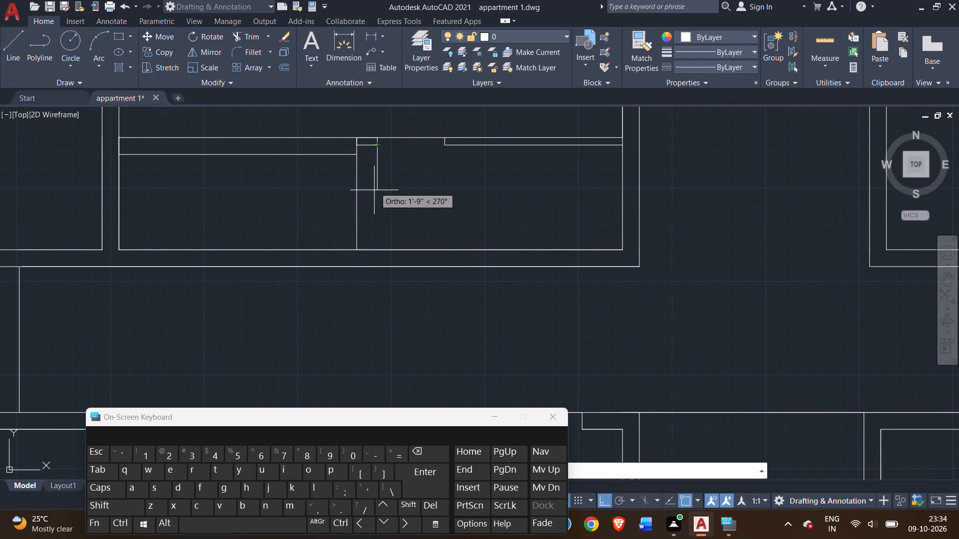
double_click(377, 247)
right_click(391, 224)
click(409, 230)
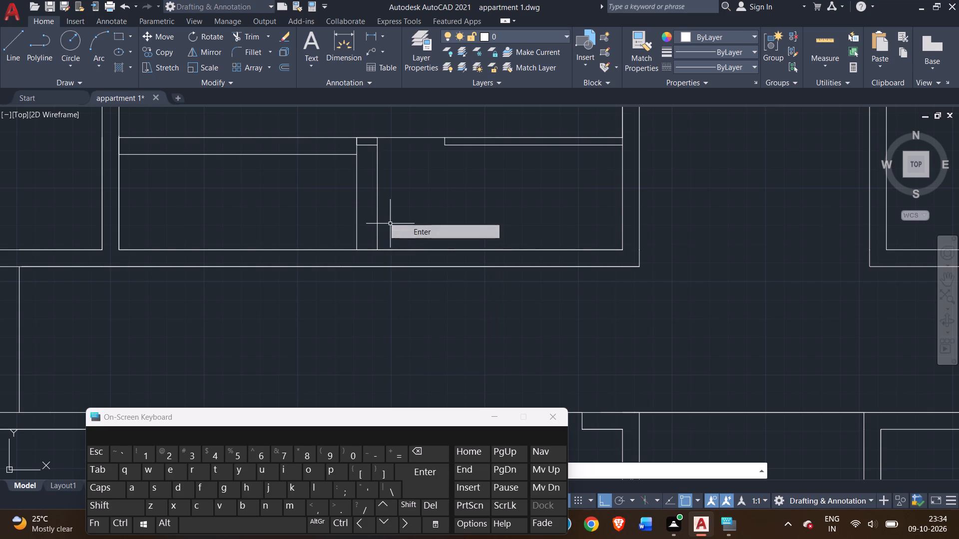
In this upper plan, trim the jamb's short lower line and the new partition's face where it crosses the horizontal partition.
scroll(349, 240, down, 4)
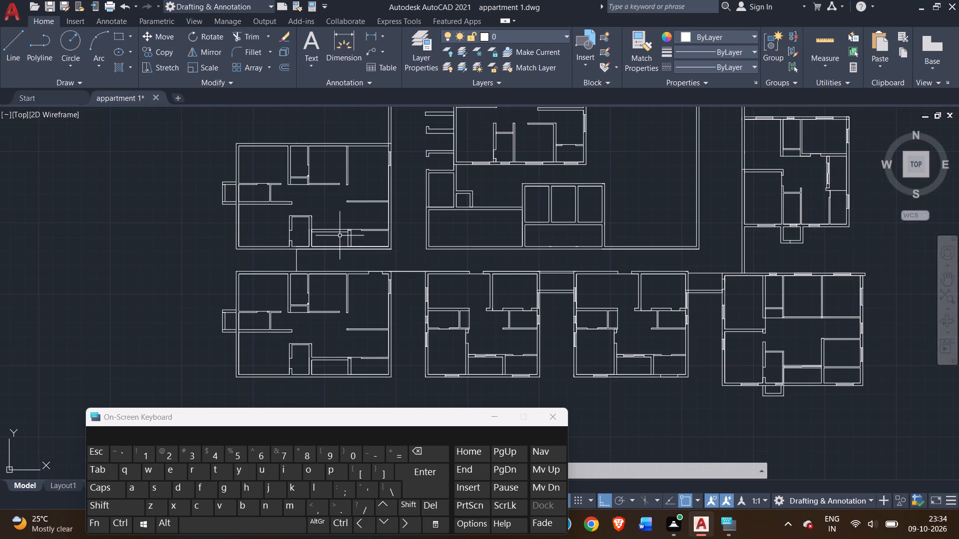
scroll(342, 230, up, 4)
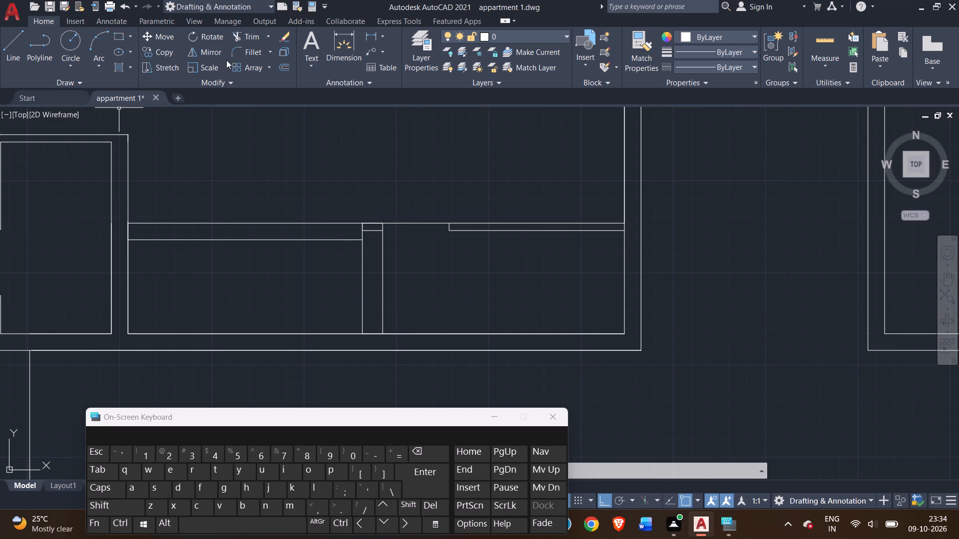
click(243, 41)
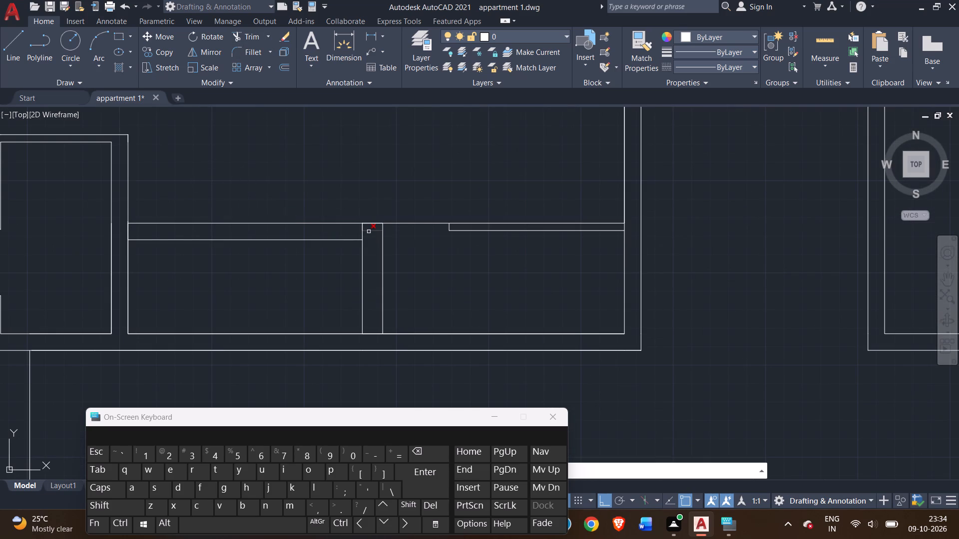
click(369, 232)
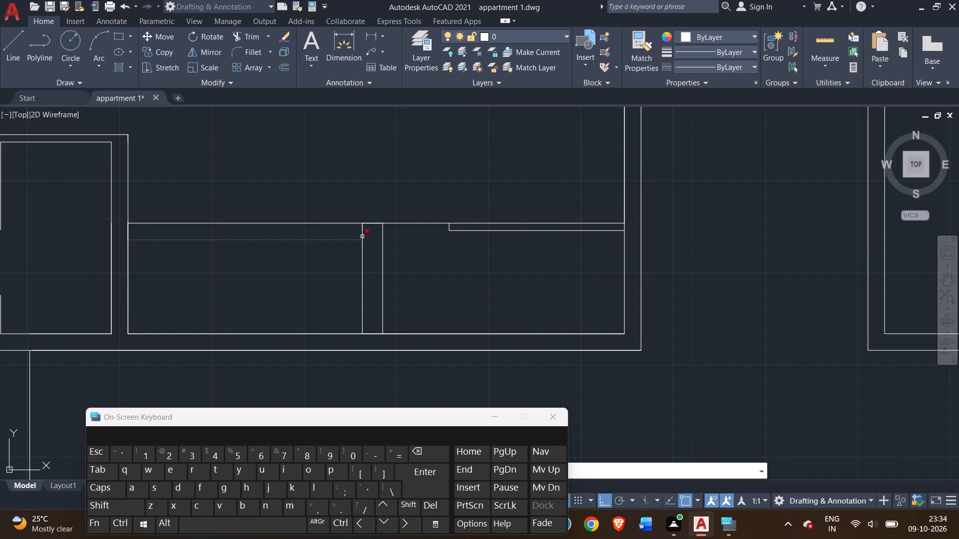
double_click(362, 232)
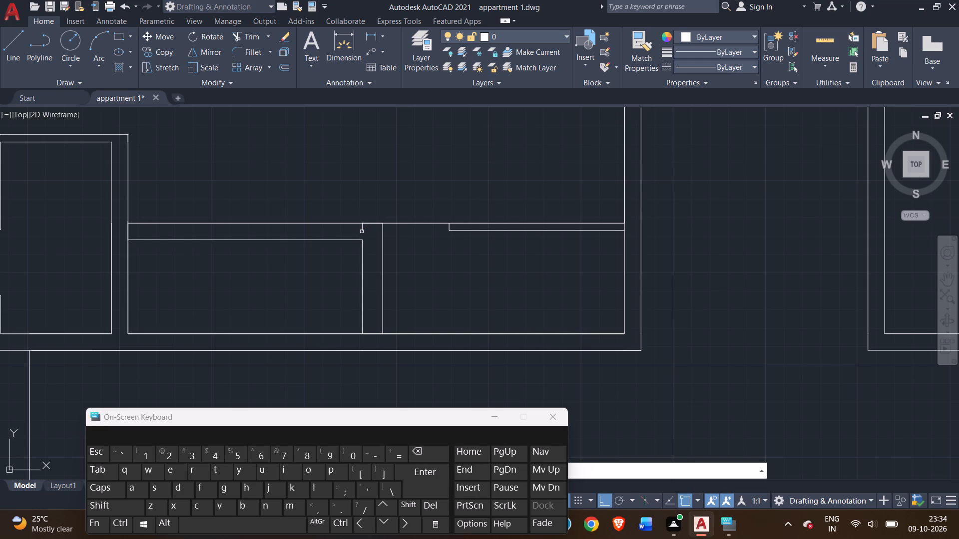
click(362, 230)
In the plan below, trim the vertical partition's inner face between the horizontal partition's two lines, including the short leftover segment.
scroll(338, 268, down, 2)
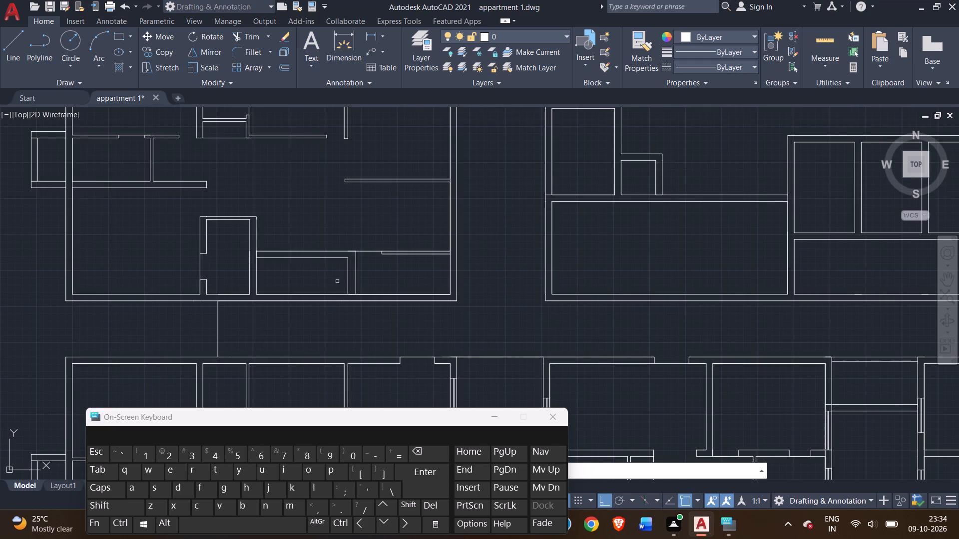
middle_drag(330, 307, 346, 181)
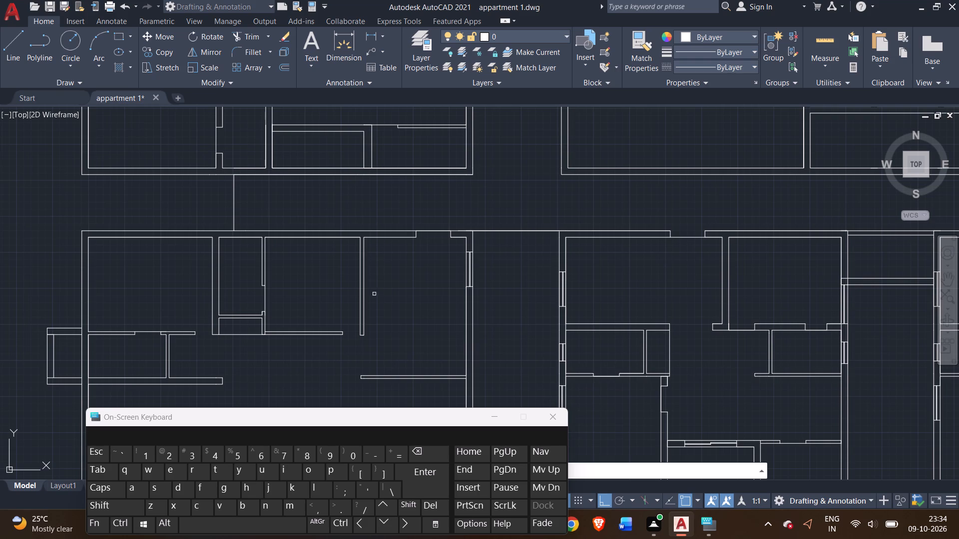
middle_drag(379, 307, 372, 177)
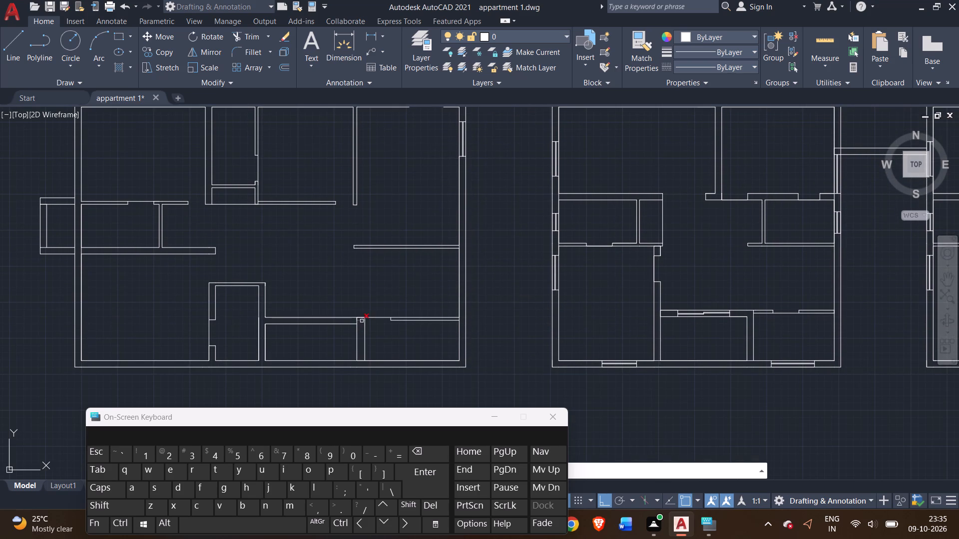
scroll(362, 321, up, 3)
click(353, 321)
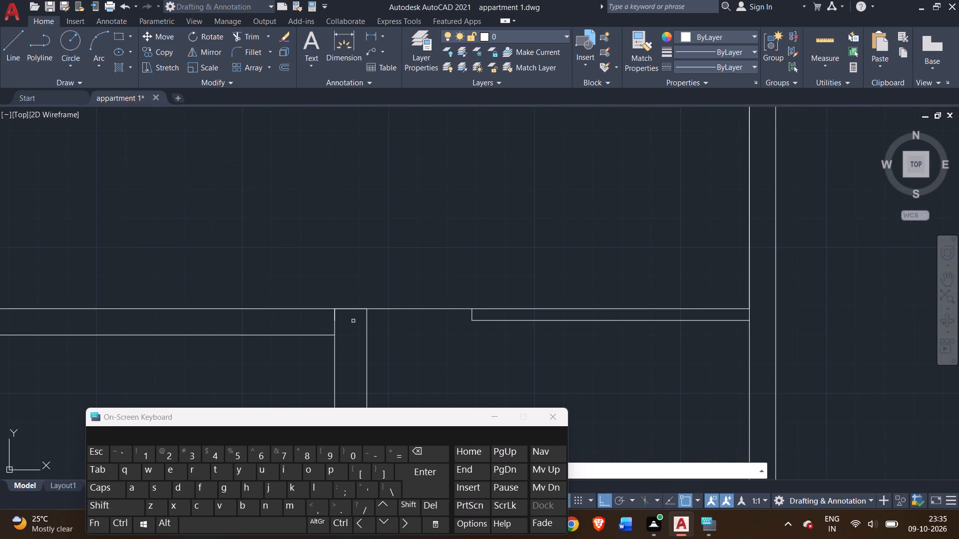
click(335, 321)
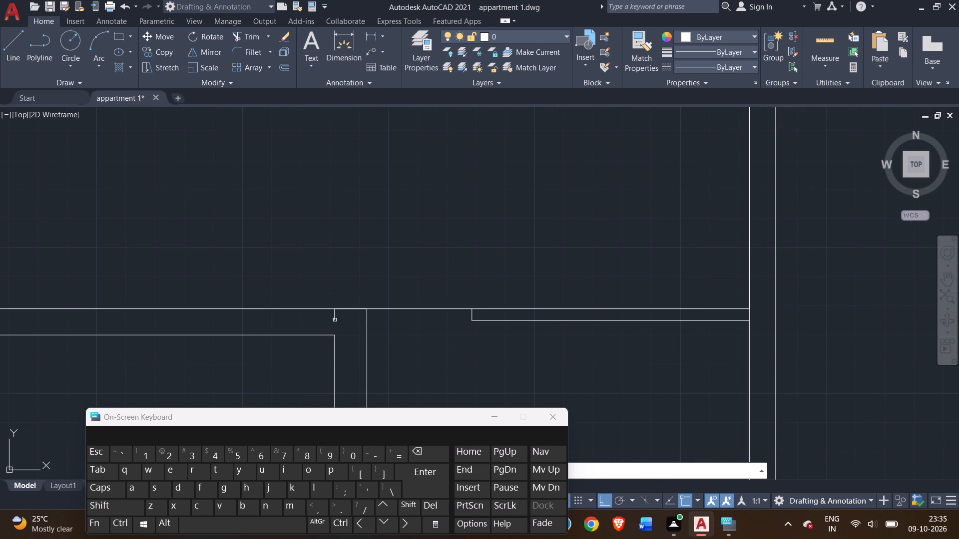
double_click(335, 320)
Trim the bottom wall's inner line between the two faces of that vertical partition.
scroll(327, 332, down, 3)
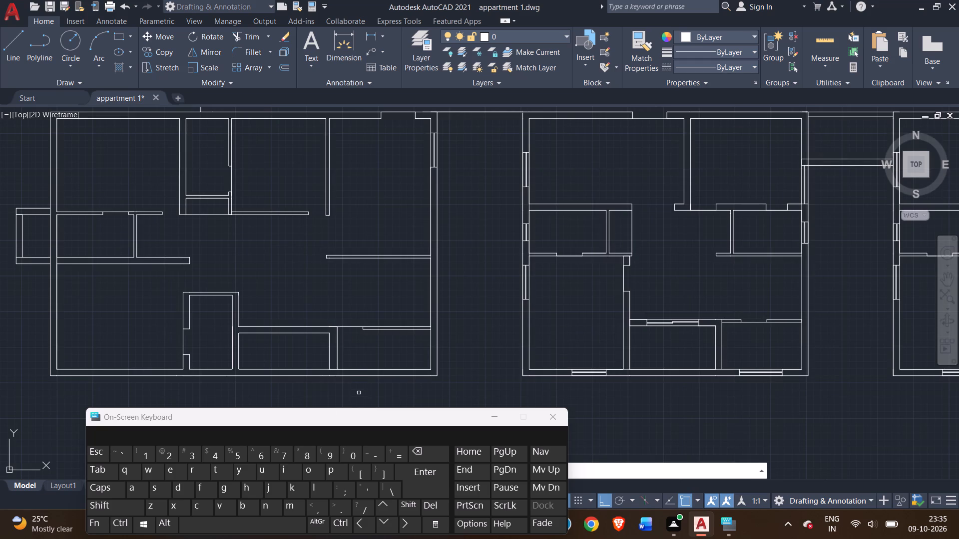
scroll(337, 372, up, 3)
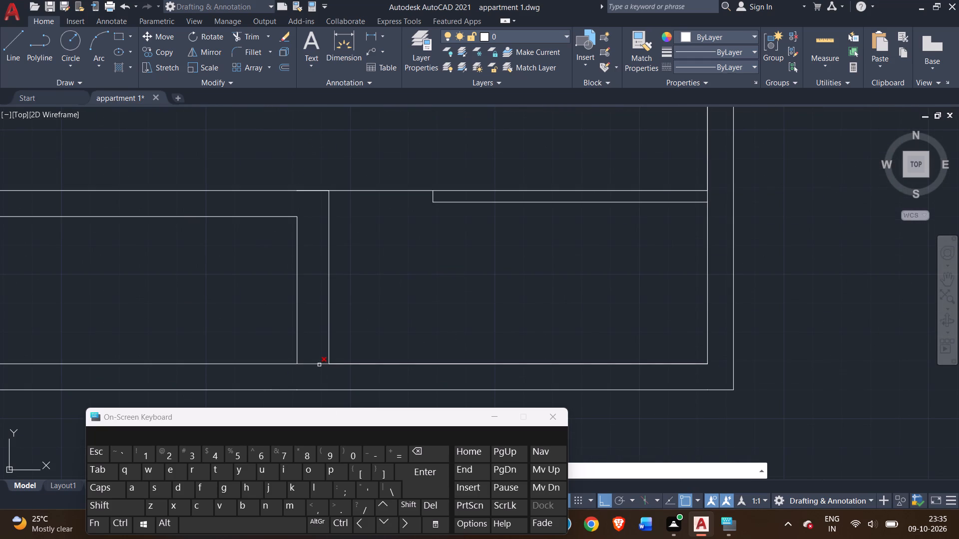
click(319, 364)
click(318, 364)
In the adjacent plan to the east, trim the west wall's inner line where the bathroom's lower and upper horizontal partitions meet it.
scroll(318, 364, down, 2)
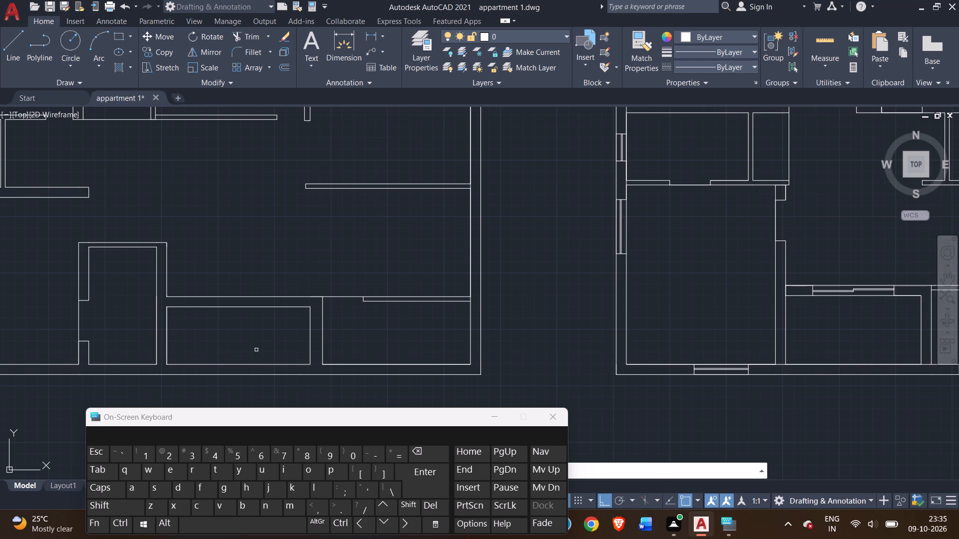
scroll(613, 199, up, 3)
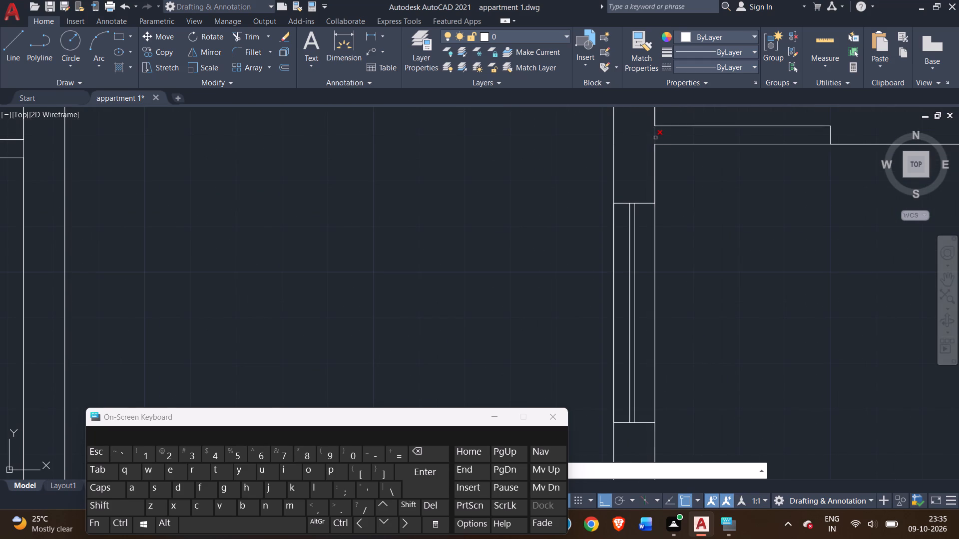
click(655, 138)
scroll(562, 182, down, 3)
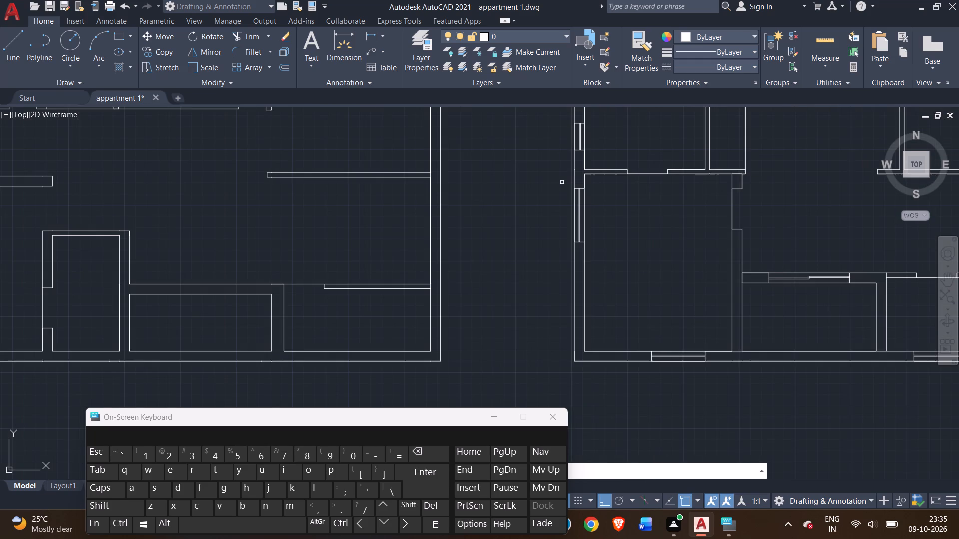
middle_drag(562, 182, 526, 244)
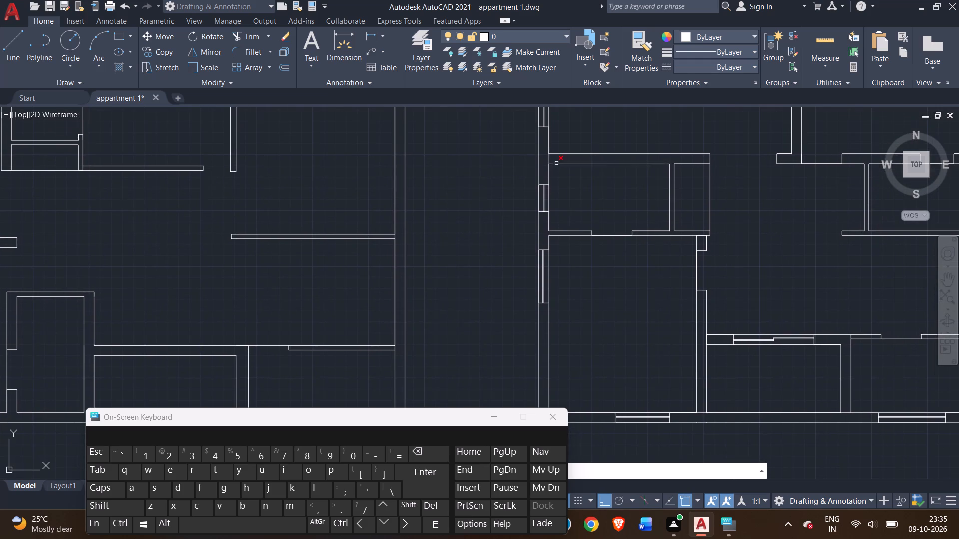
scroll(554, 160, up, 4)
double_click(505, 148)
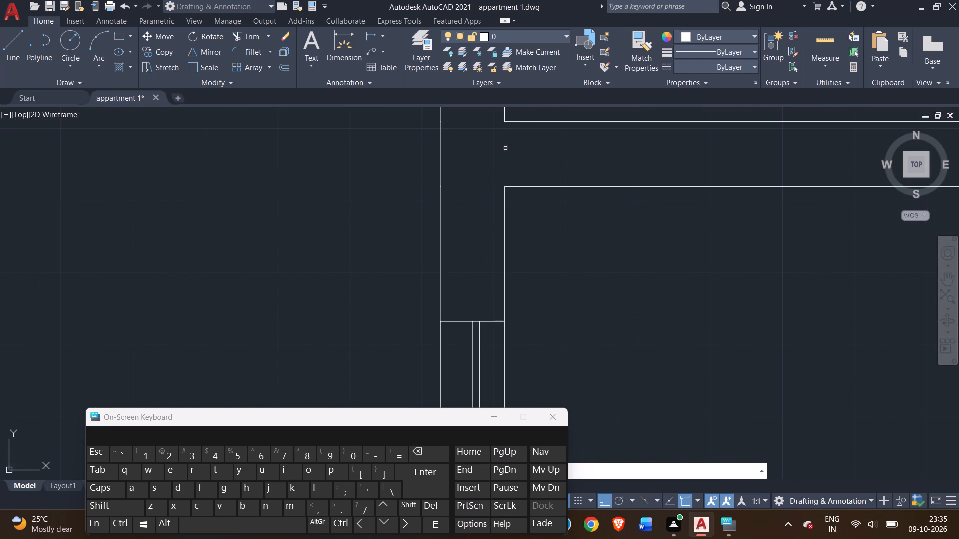
Trim this plan's bottom wall inner line at both vertical partitions, and the western partition's face between the sliding-window wall's two lines.
scroll(327, 185, down, 5)
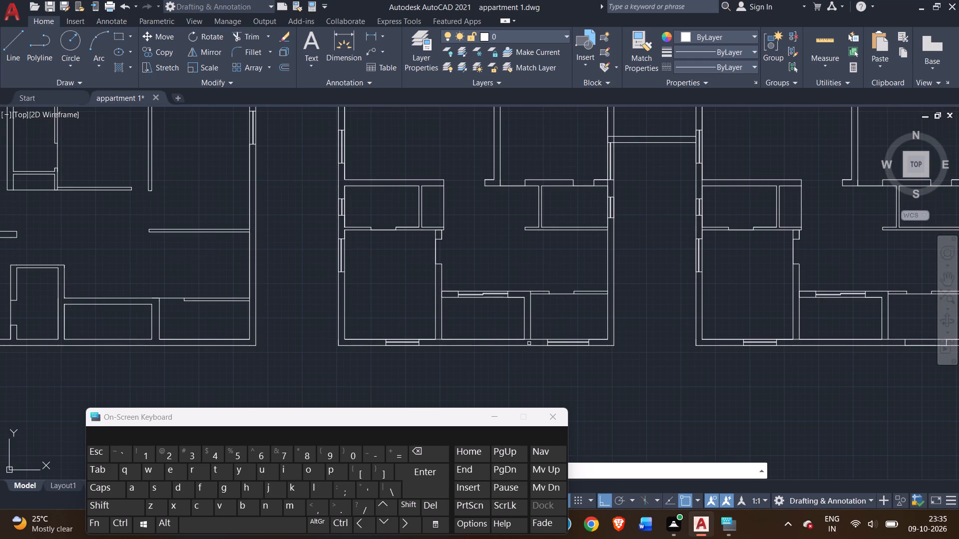
scroll(529, 343, up, 3)
click(519, 328)
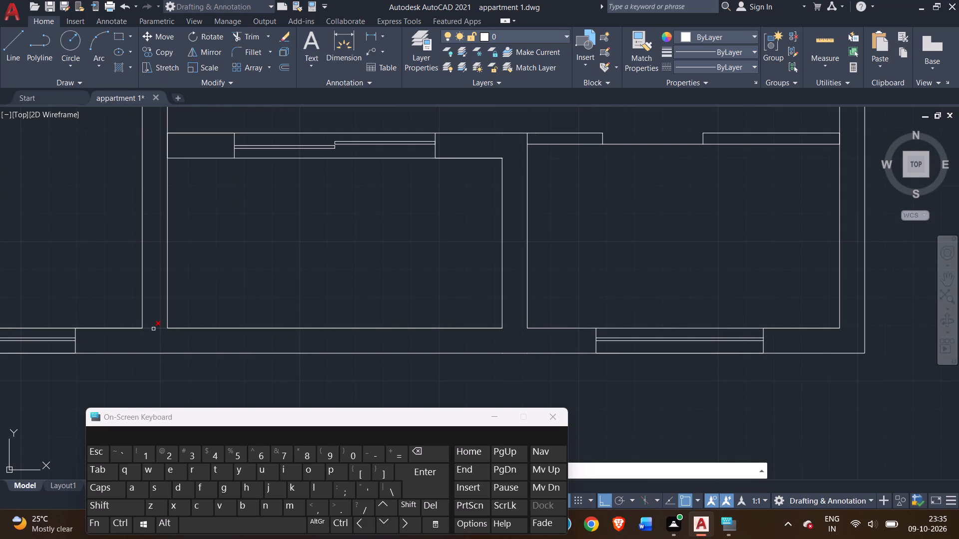
click(153, 329)
click(168, 148)
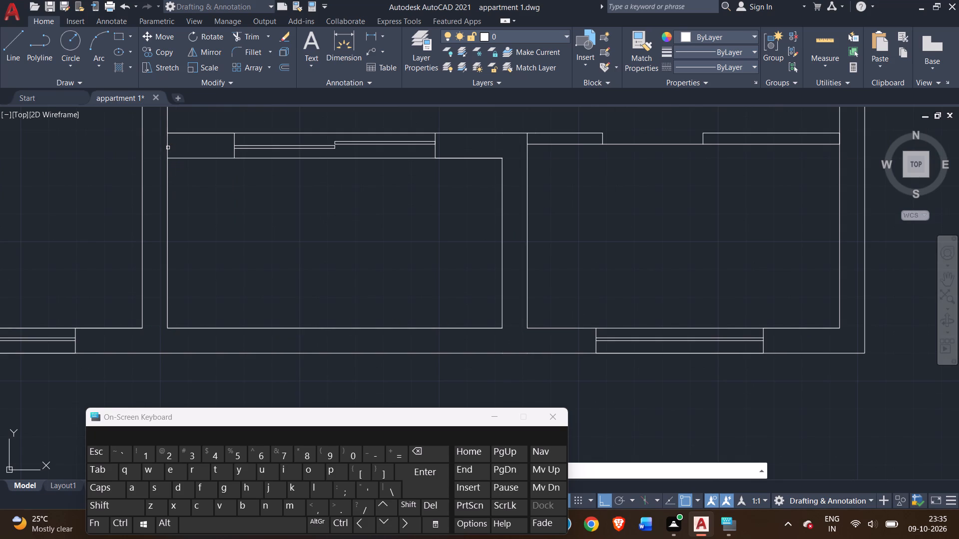
click(167, 149)
Trim the same plan's east wall inner line between the two lines of the horizontal door partition above the corner room.
scroll(216, 212, down, 1)
scroll(291, 233, down, 2)
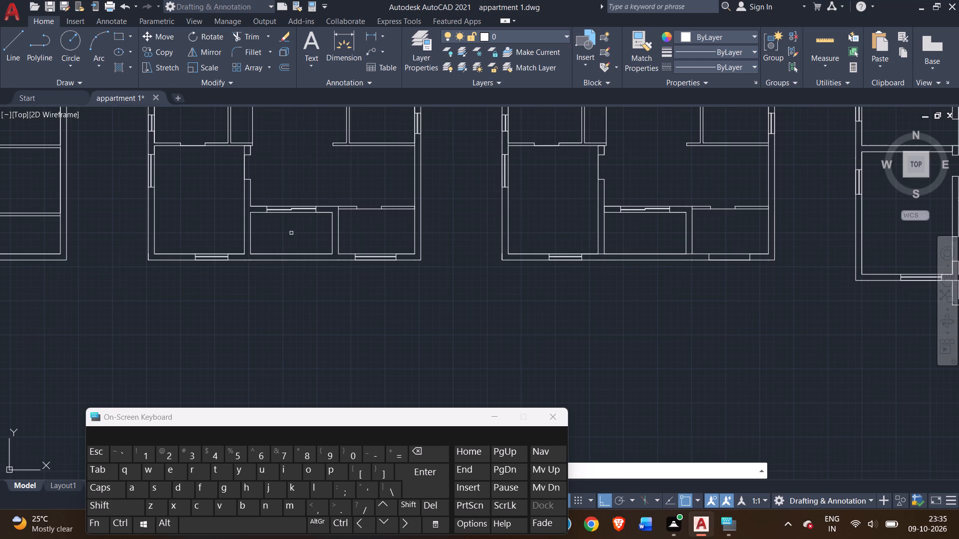
scroll(431, 206, up, 2)
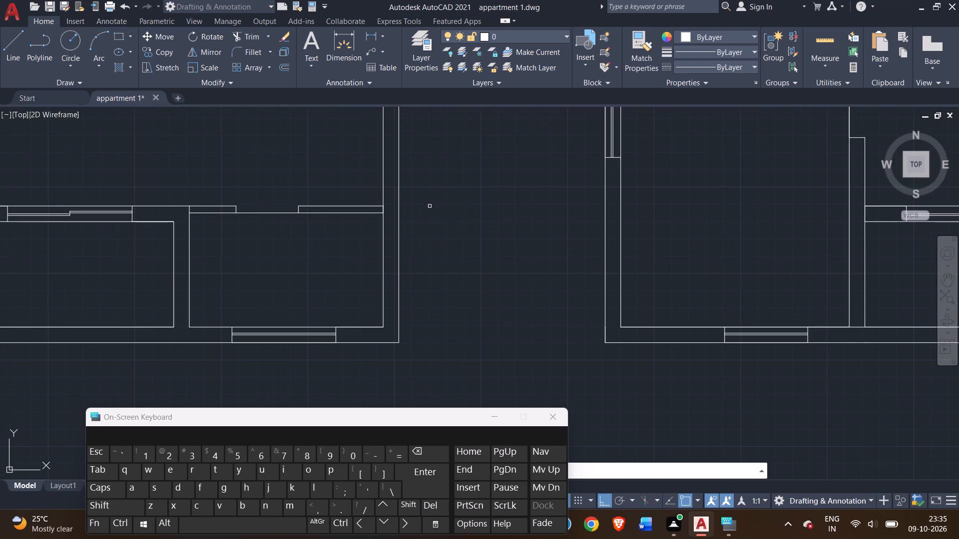
scroll(405, 208, up, 3)
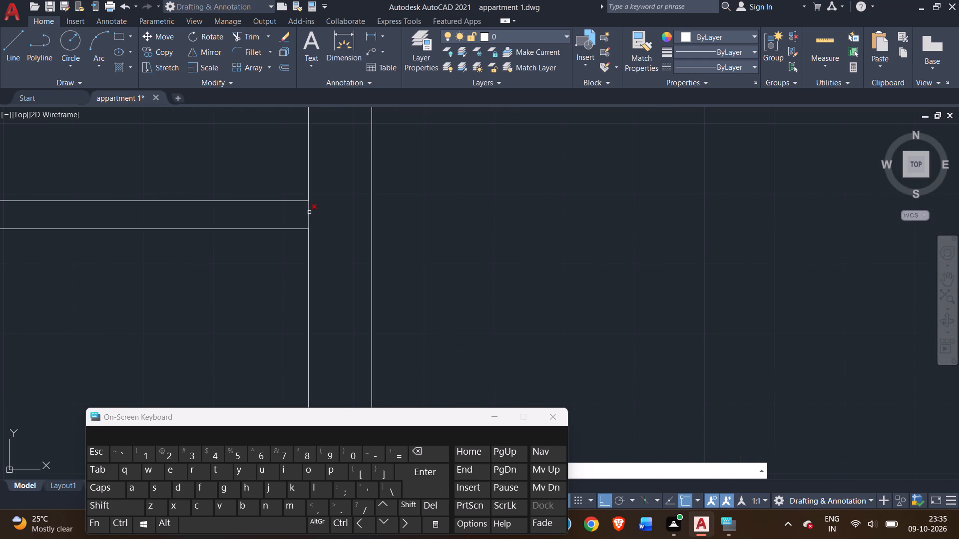
click(309, 212)
click(309, 215)
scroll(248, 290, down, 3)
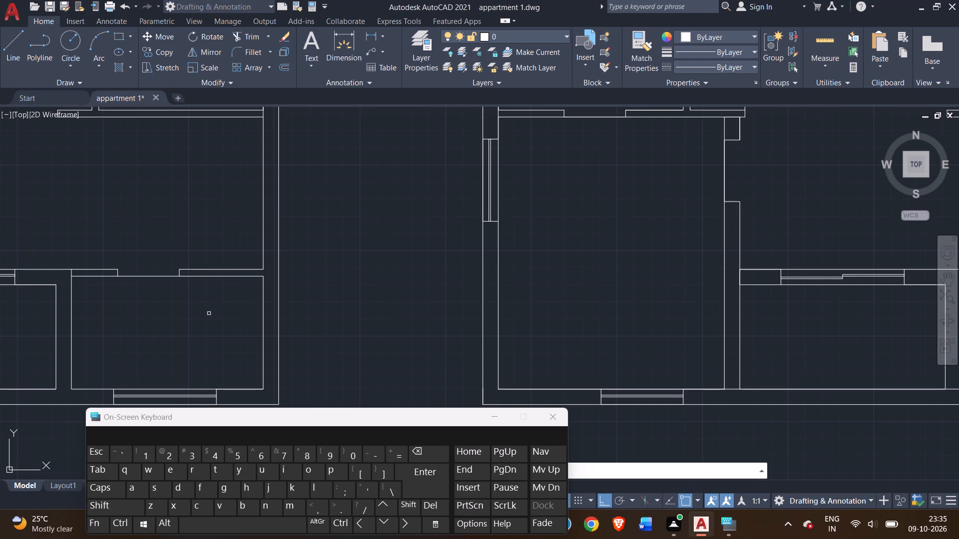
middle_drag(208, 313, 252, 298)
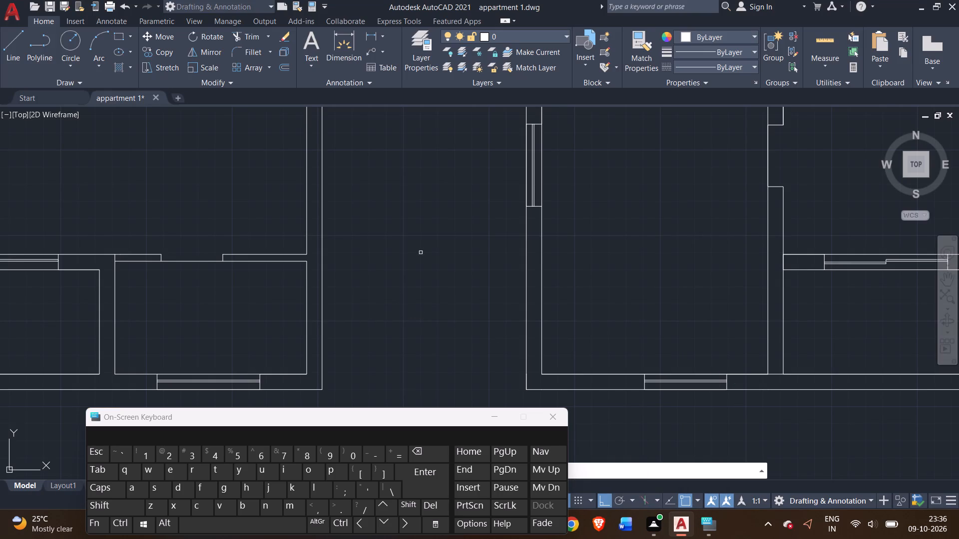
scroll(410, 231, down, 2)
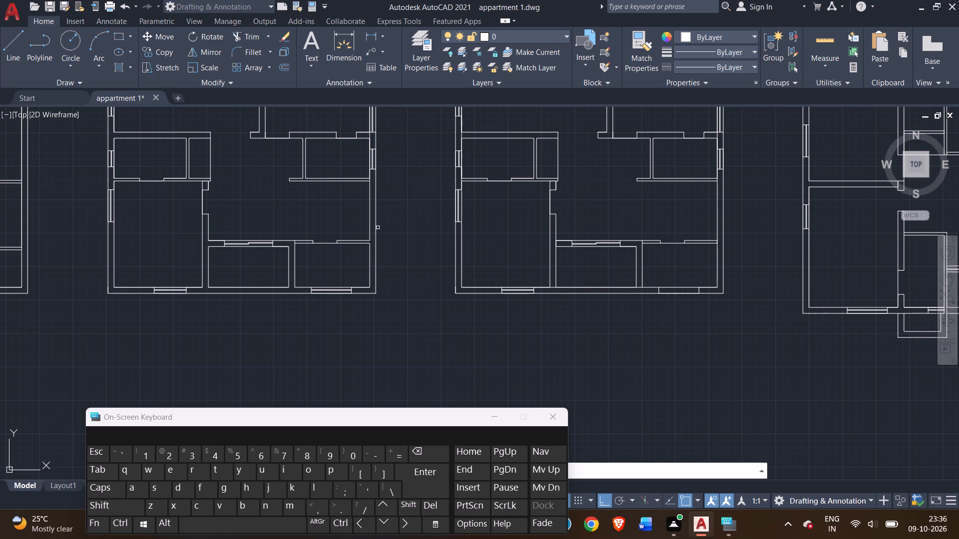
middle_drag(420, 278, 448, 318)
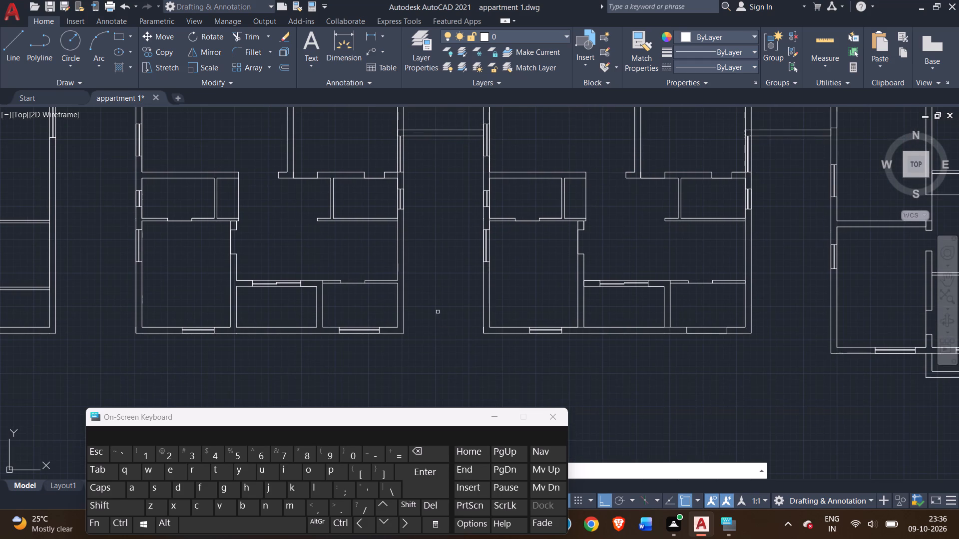